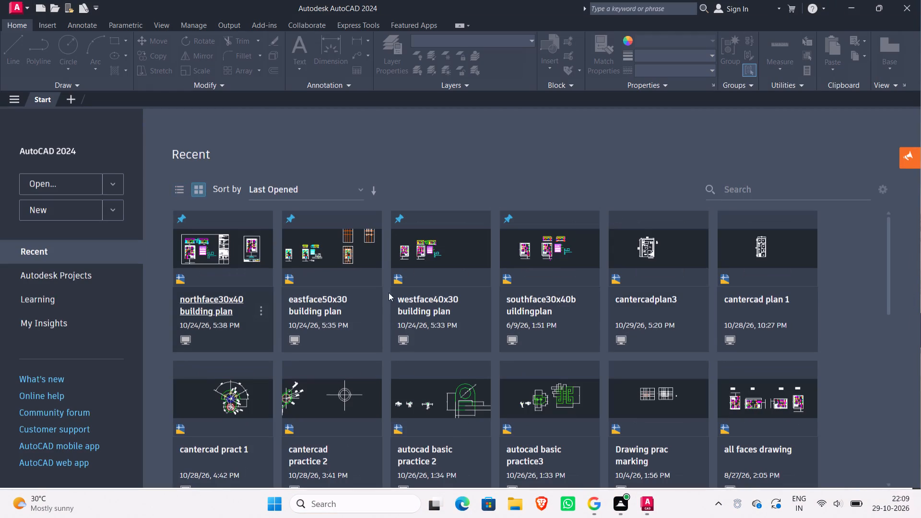
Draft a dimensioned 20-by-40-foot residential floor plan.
Create a new drawing.
click(67, 204)
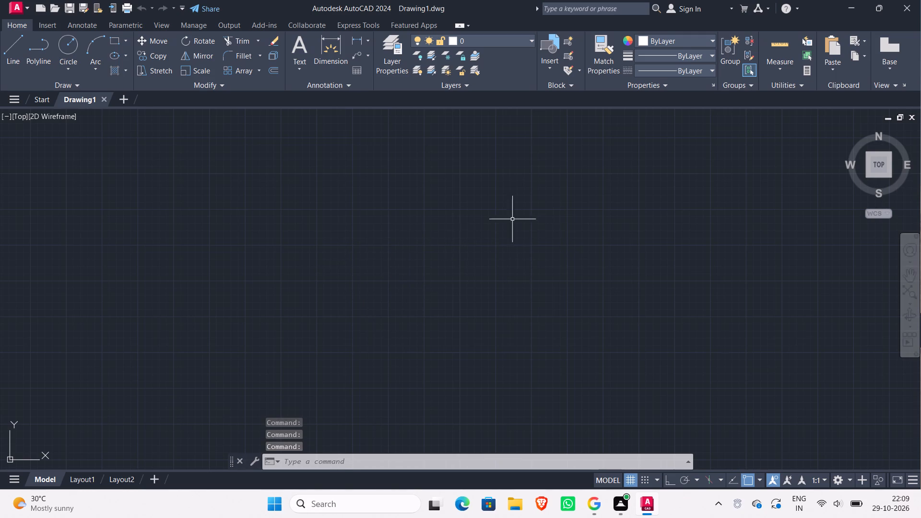
Configure the drawing units to Architectural length with 0'-0 1/4" precision and Inches as the insertion scale.
text(un)
key(Return)
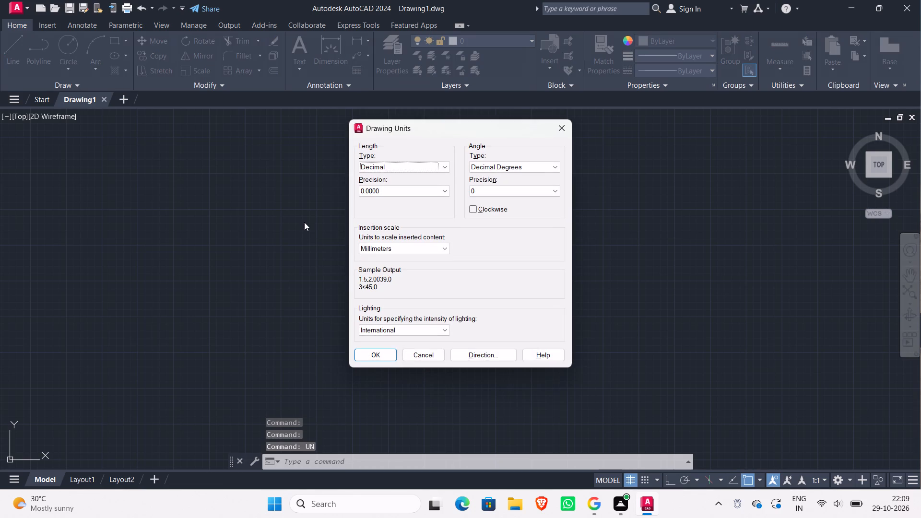
click(448, 163)
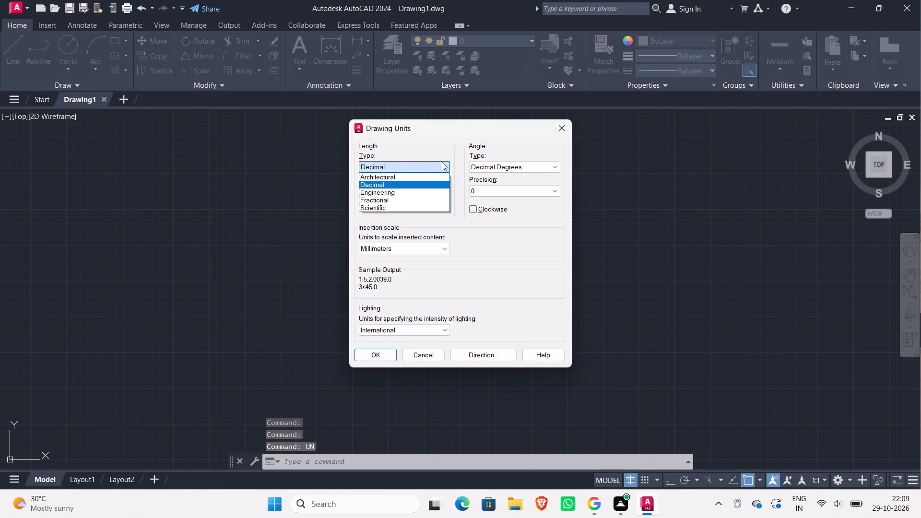
click(414, 175)
click(411, 189)
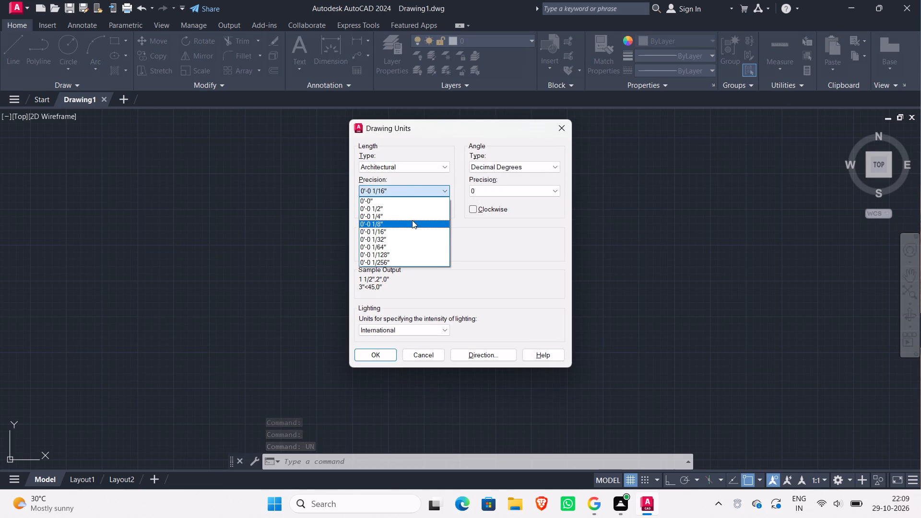
click(410, 214)
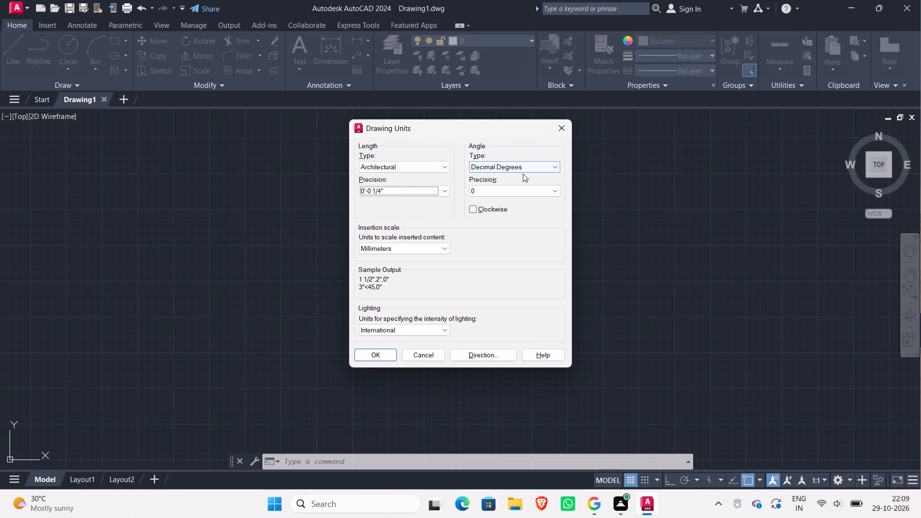
click(404, 247)
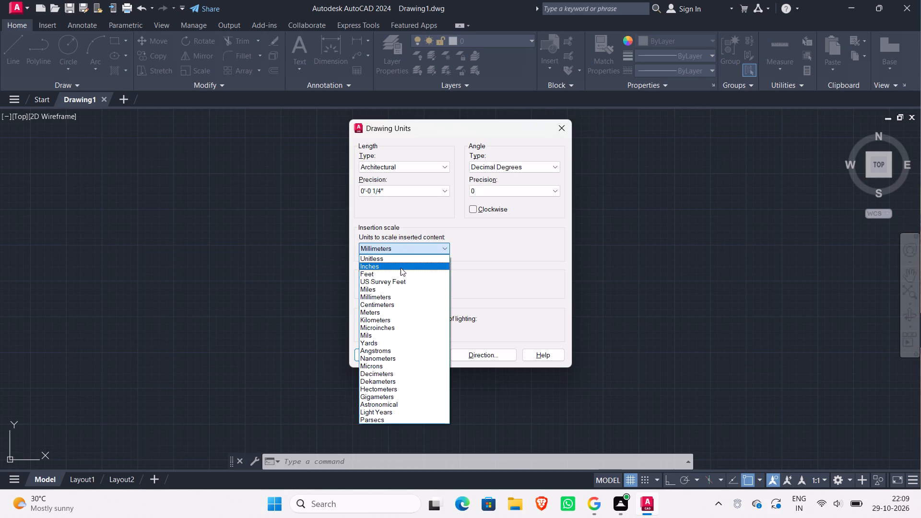
click(401, 268)
click(378, 355)
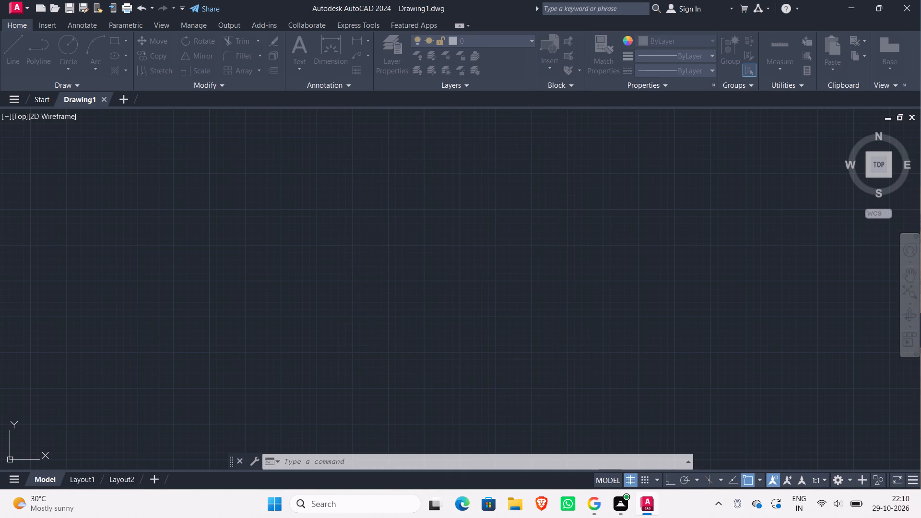
Modify the ISO-25 dimension style, setting its text height to 3'.
text(dims)
key(Return)
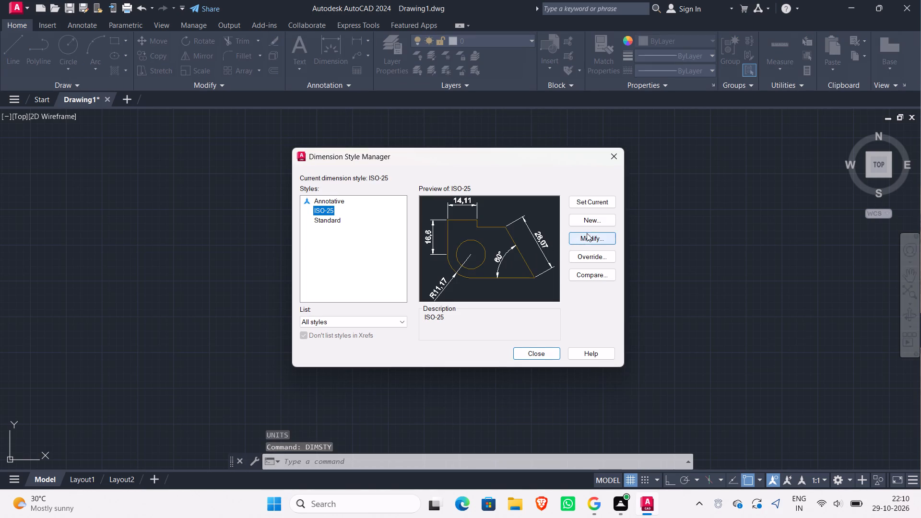
click(590, 240)
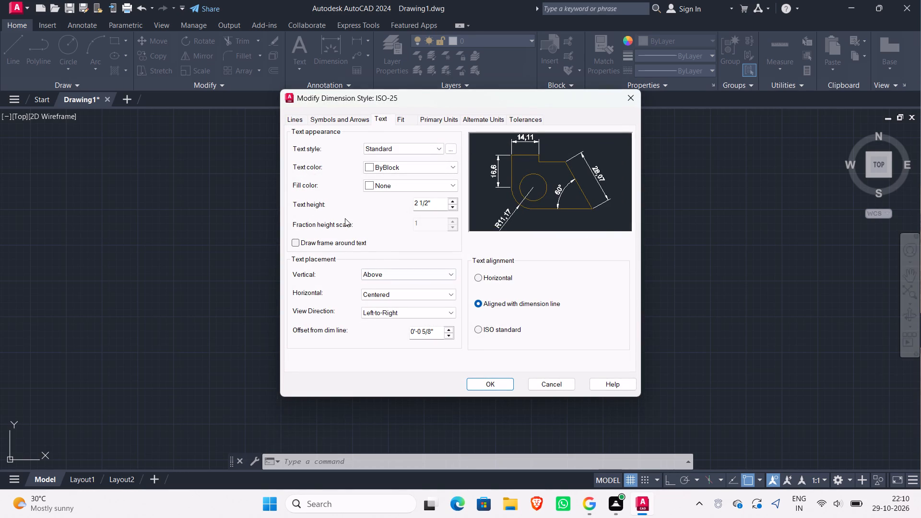
click(435, 202)
key(BackSpace)
key(BackSpace)
key(BackSpace)
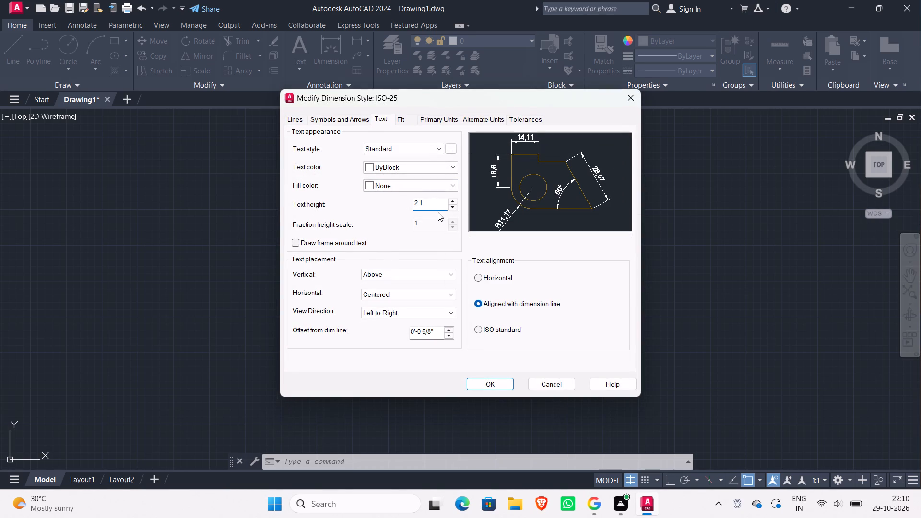
key(BackSpace)
key(BackSpace)
key(BackSpace)
text(3')
key(Return)
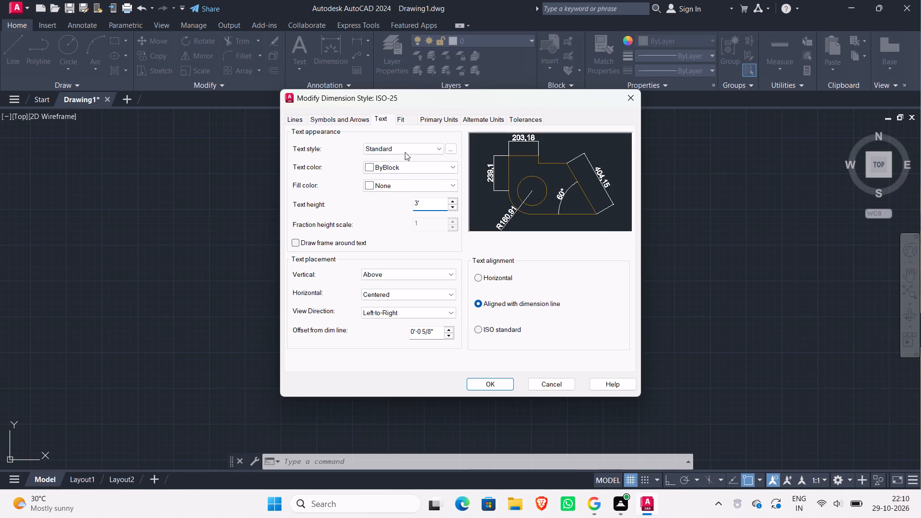
Set the style's primary units to Architectural with 0'-0 1/4" precision, and suppress both 0 feet and 0 inches.
click(446, 116)
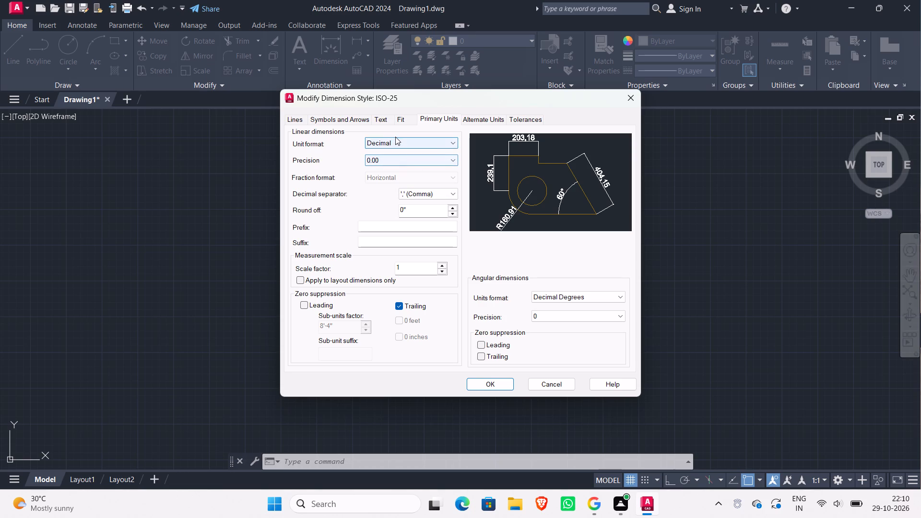
click(395, 136)
click(399, 142)
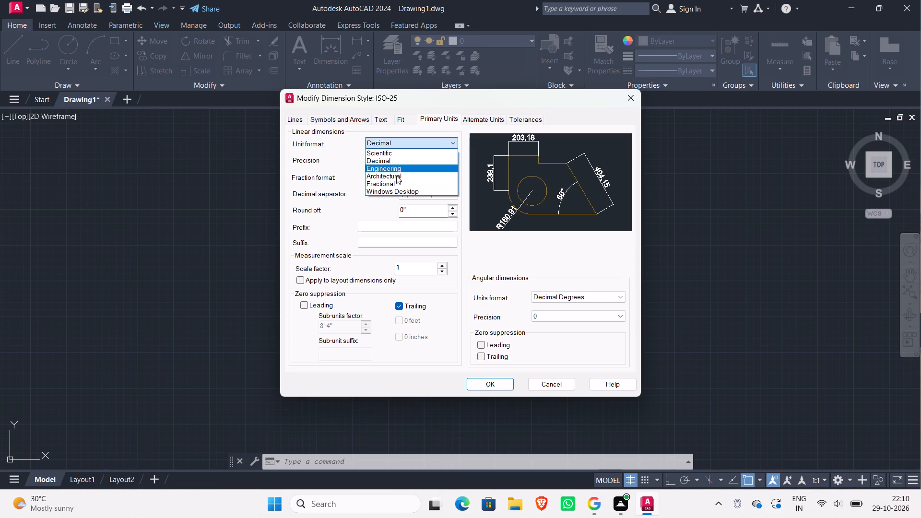
click(396, 176)
click(401, 159)
click(401, 184)
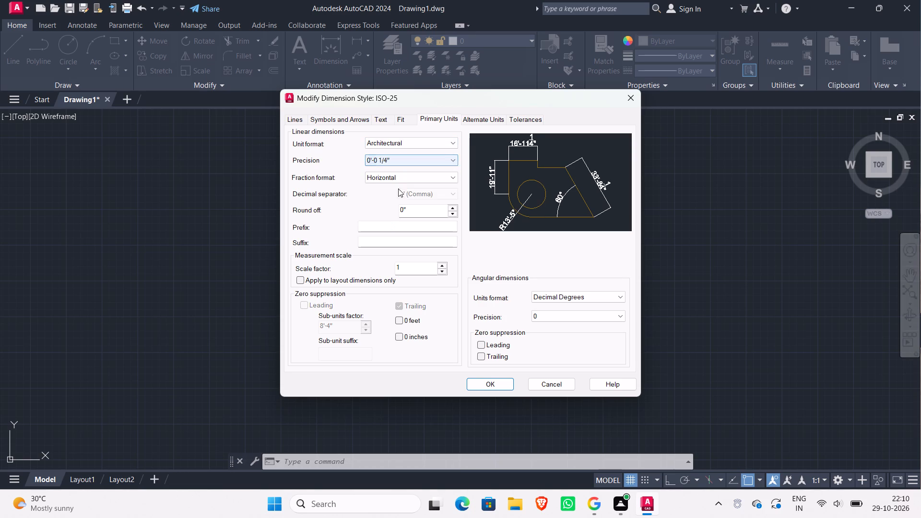
click(402, 317)
click(401, 338)
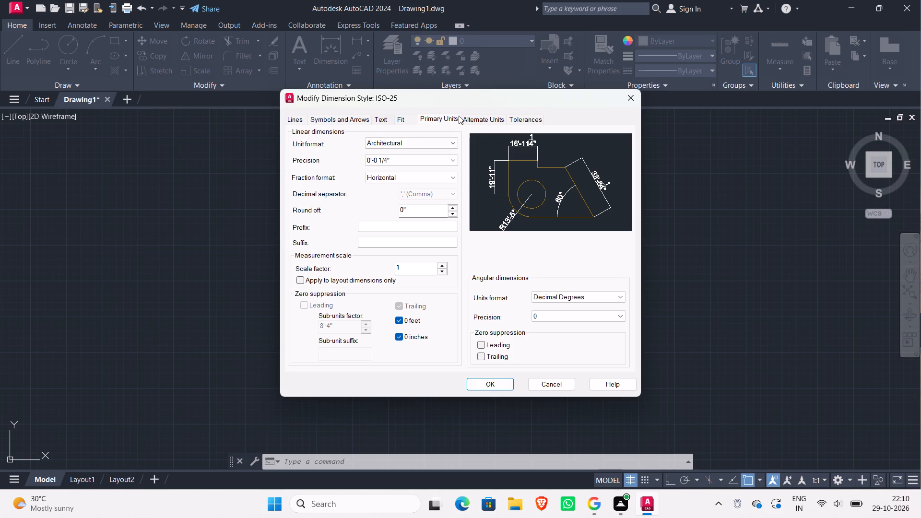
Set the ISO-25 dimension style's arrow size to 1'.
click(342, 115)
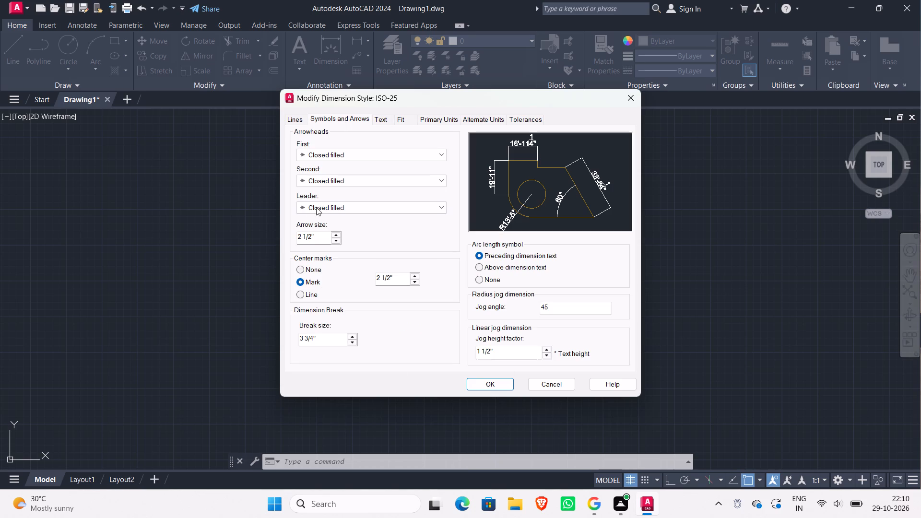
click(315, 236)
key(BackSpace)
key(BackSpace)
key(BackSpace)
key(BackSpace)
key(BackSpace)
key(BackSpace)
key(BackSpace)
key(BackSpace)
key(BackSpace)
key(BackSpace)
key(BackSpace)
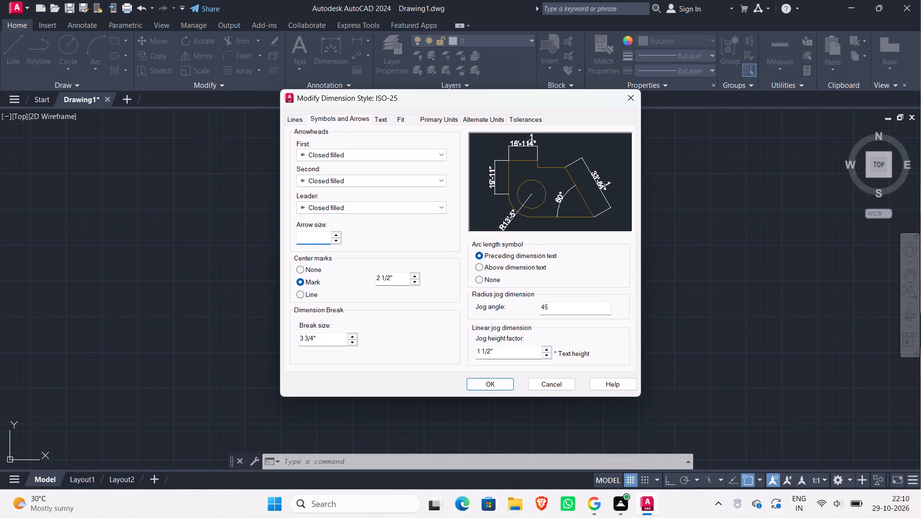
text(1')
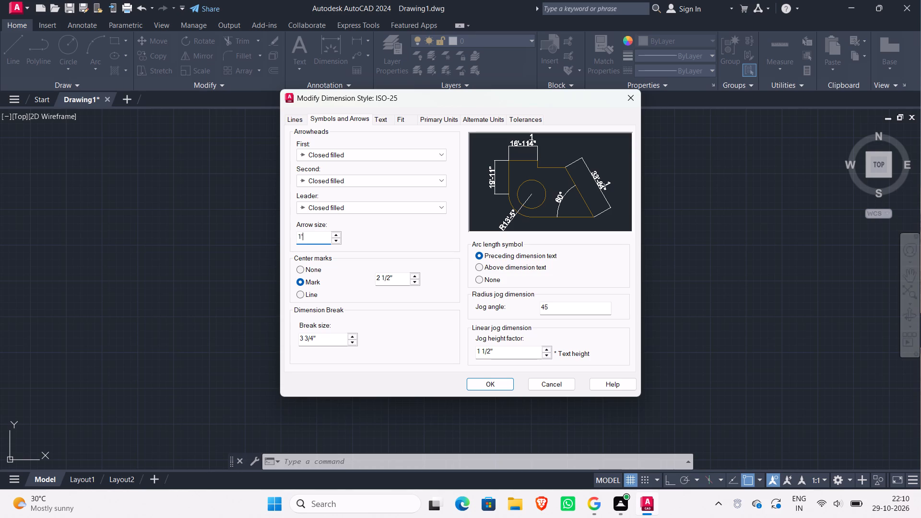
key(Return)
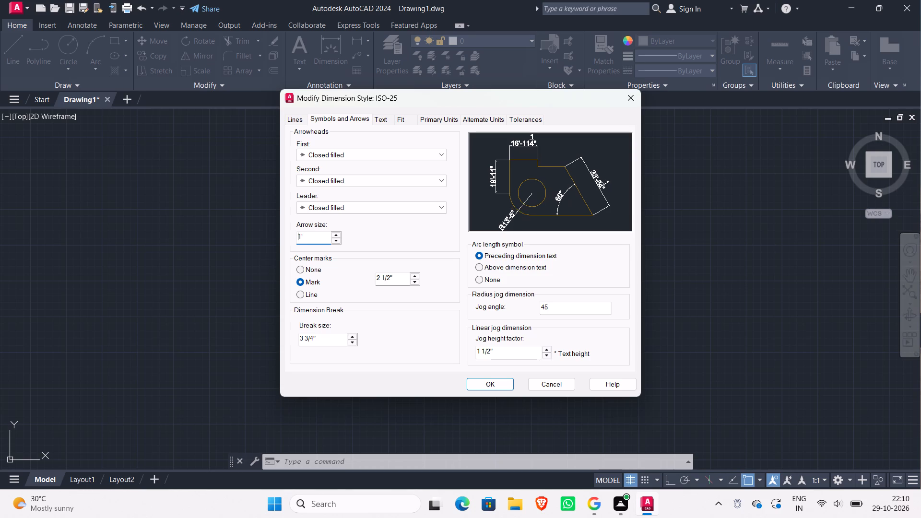
Set the dimension arrow size to 2' and accept the ISO-25 style changes.
key(BackSpace)
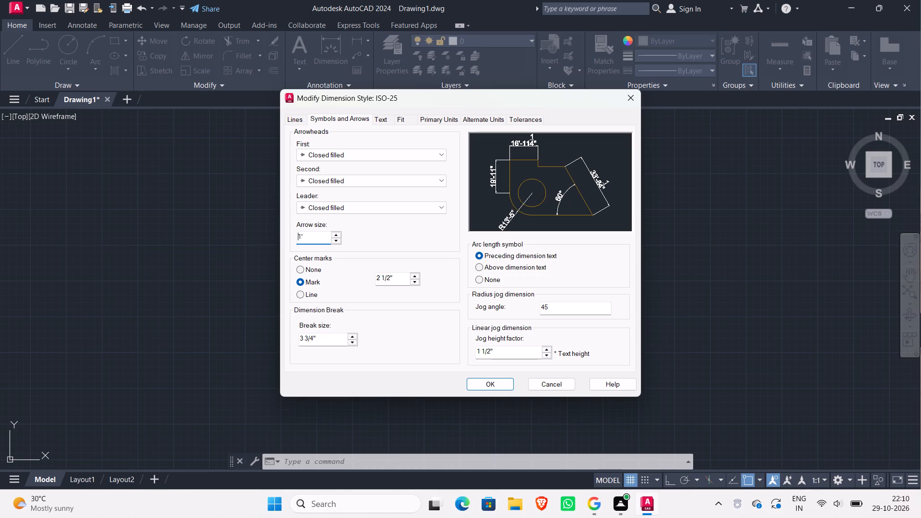
click(308, 236)
key(BackSpace)
key(BackSpace)
text(2')
key(Return)
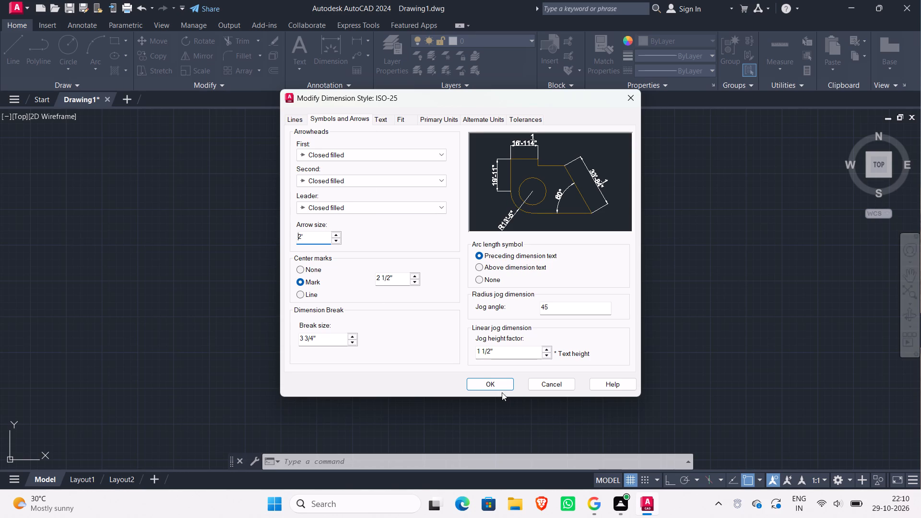
click(495, 381)
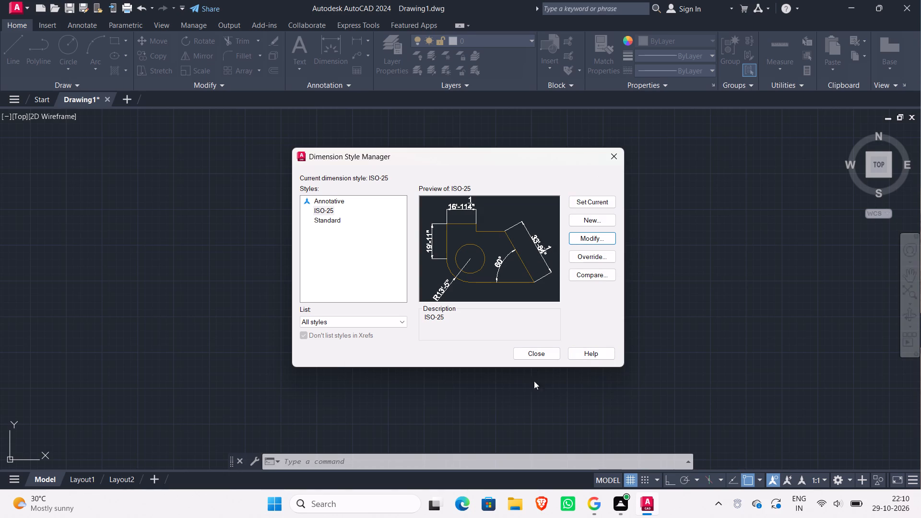
Make ISO-25 the current dimension style and close the Dimension Style Manager.
click(596, 199)
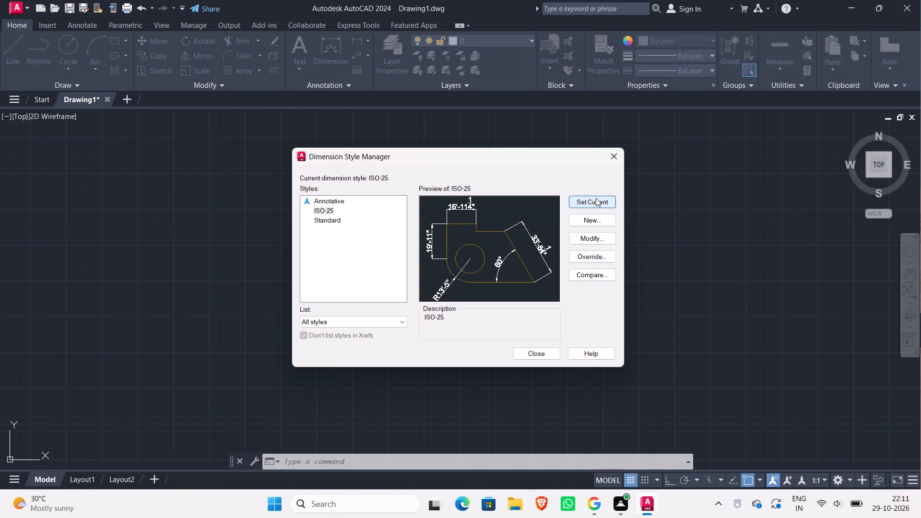
click(595, 200)
click(527, 355)
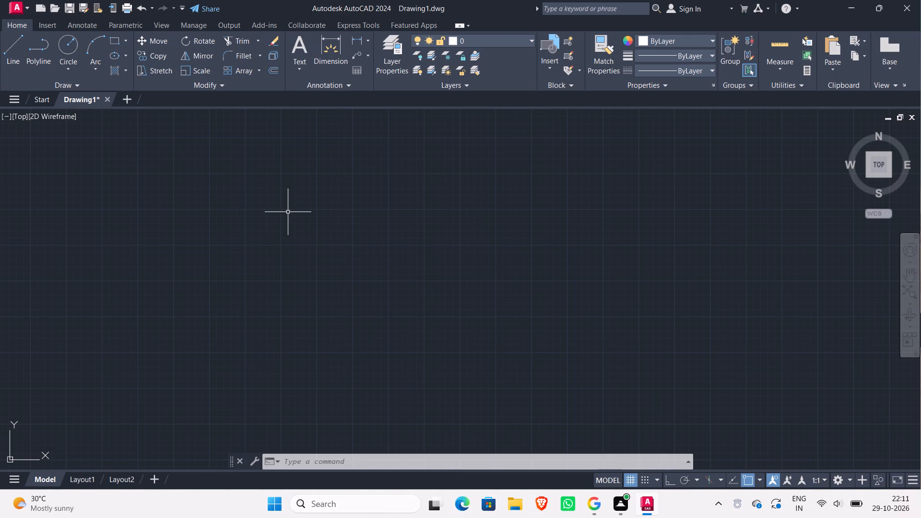
Draw a single, nearly horizontal line about 117'-9" long in the middle of the drawing area.
key(l)
key(Return)
click(311, 284)
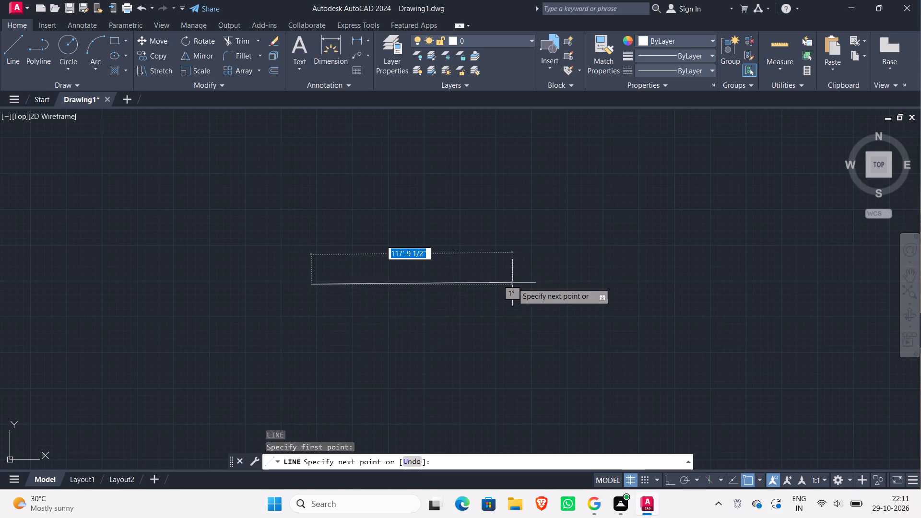
click(512, 283)
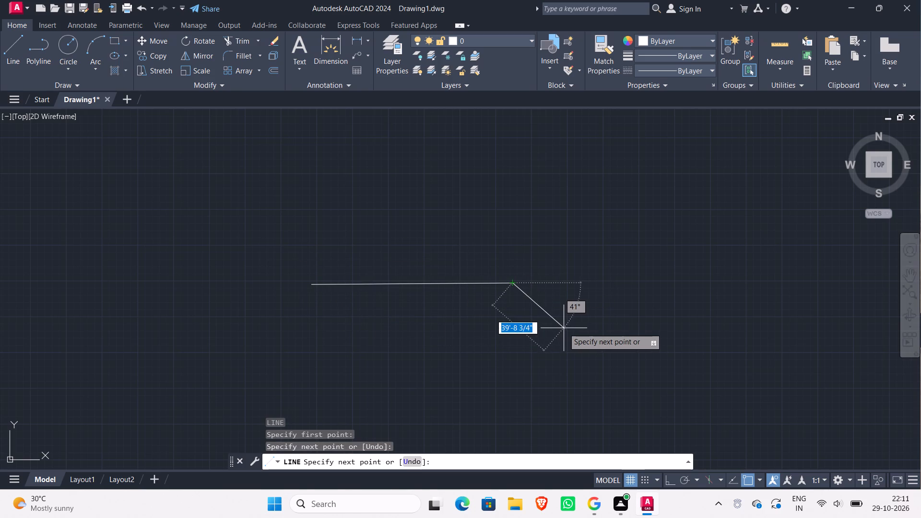
key(Escape)
scroll(396, 315, down, 1)
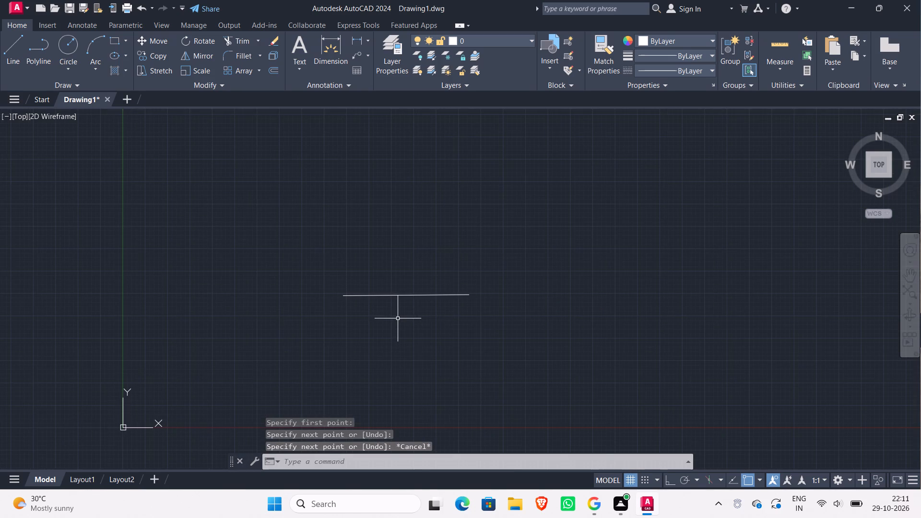
scroll(398, 318, up, 2)
scroll(398, 319, down, 2)
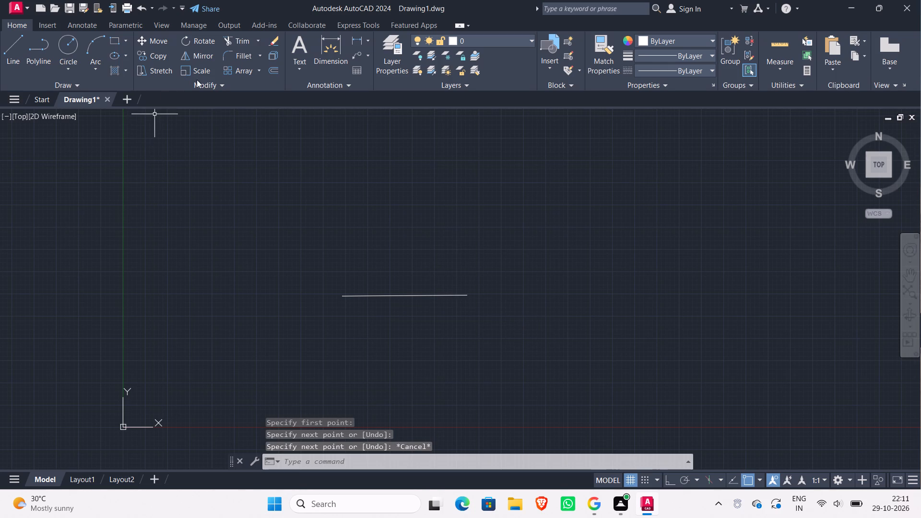
text(limmax)
key(Return)
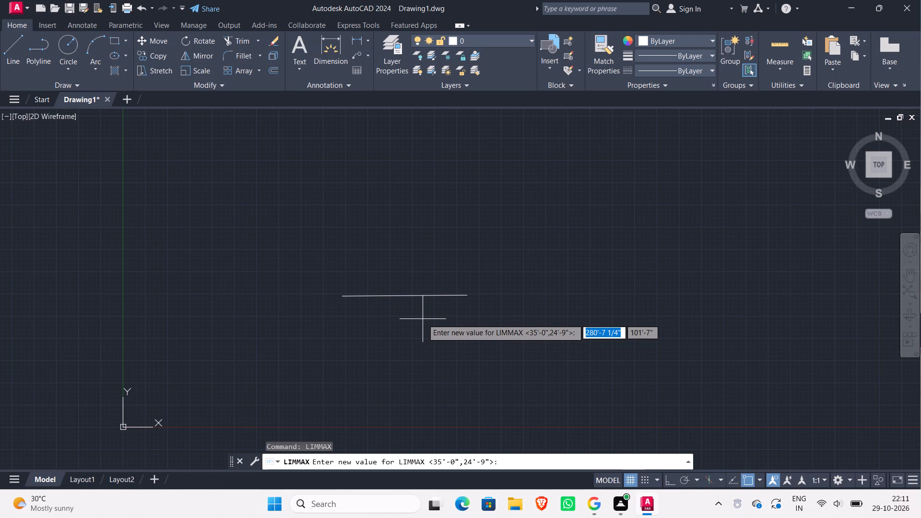
key(shift+at)
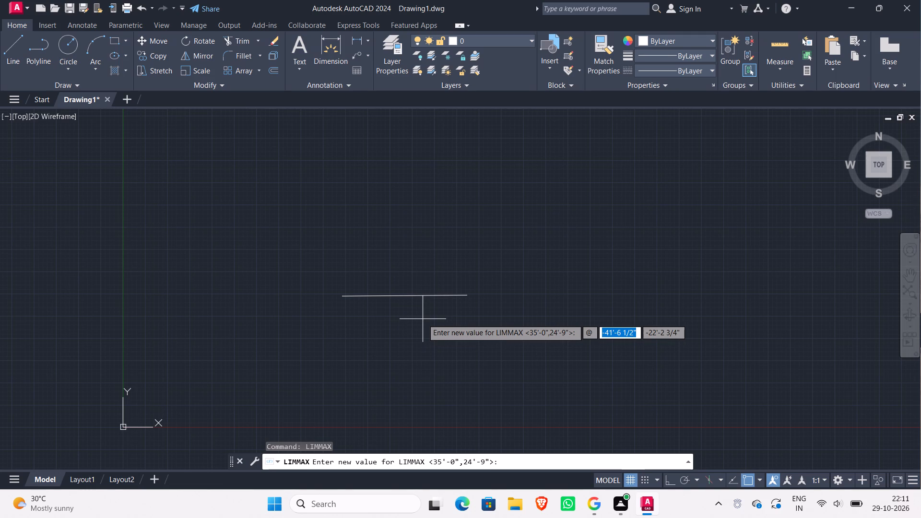
text(100)
text(',100')
key(Return)
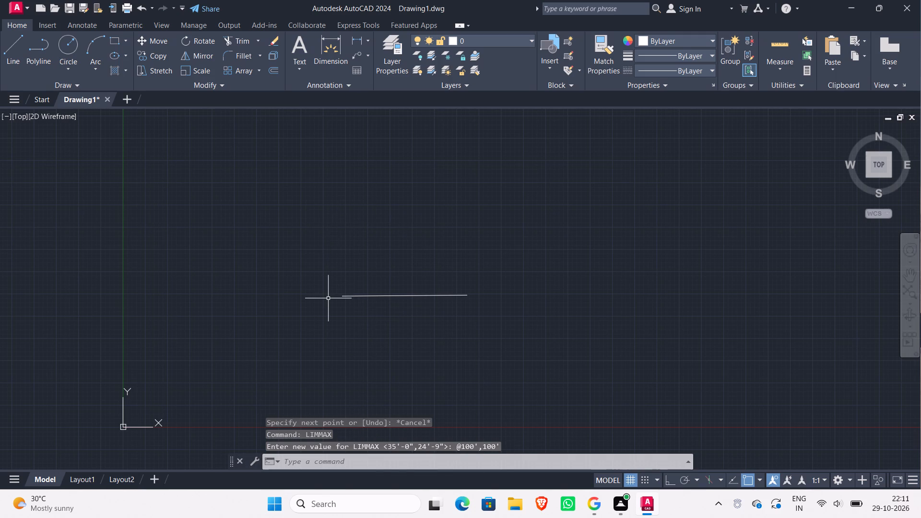
Zoom the view to show all of the drawing.
key(z)
key(Return)
key(a)
key(Return)
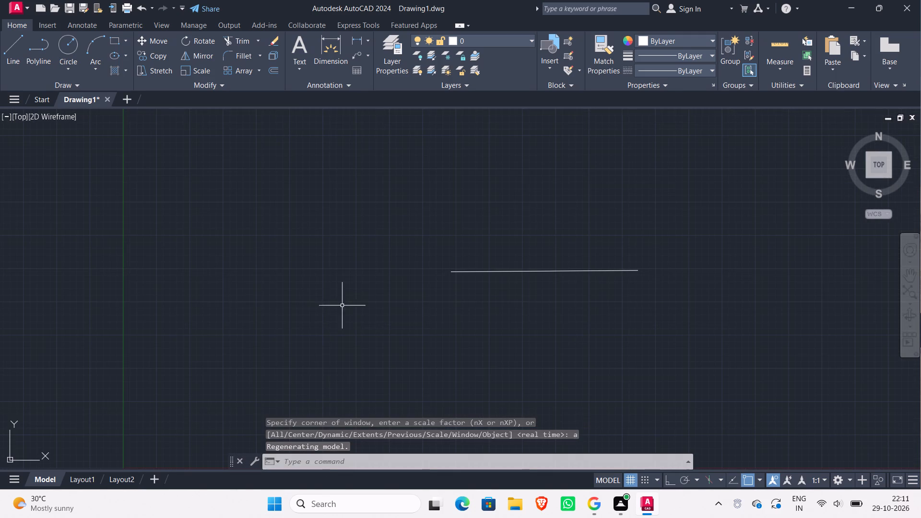
Attach the image "canter cad plan 4" with a relative path, placing and scaling it on-screen below and beside the line.
scroll(363, 283, down, 1)
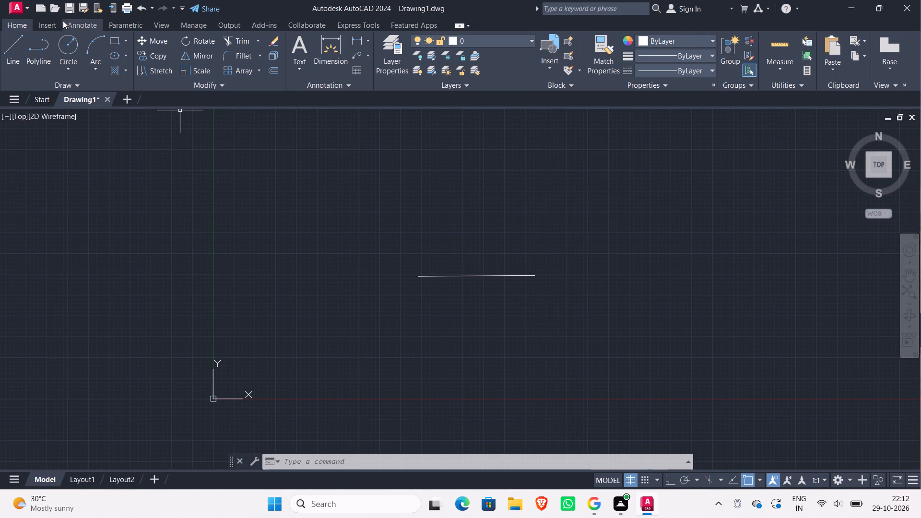
click(39, 22)
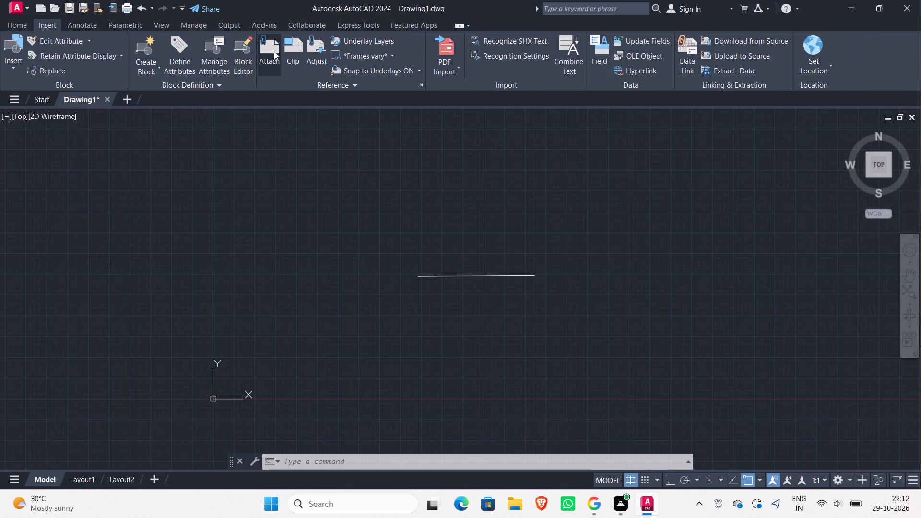
click(274, 51)
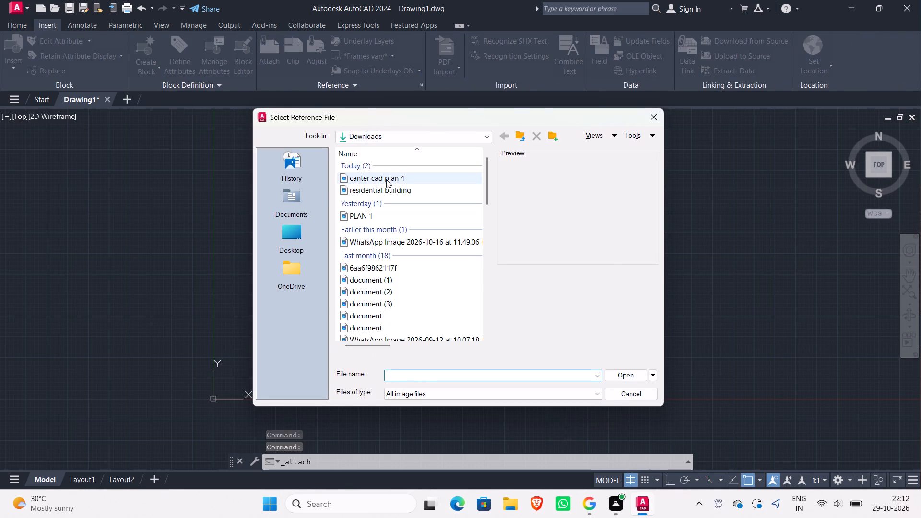
click(386, 179)
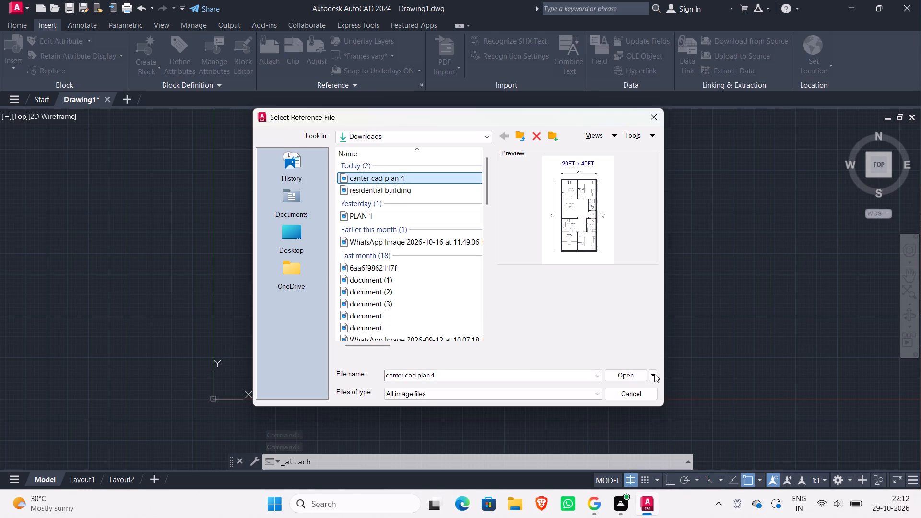
click(626, 371)
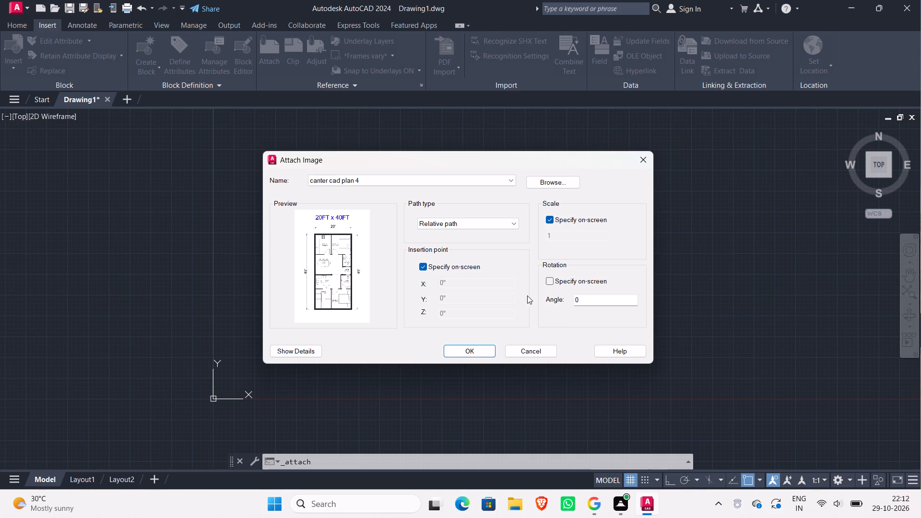
click(472, 352)
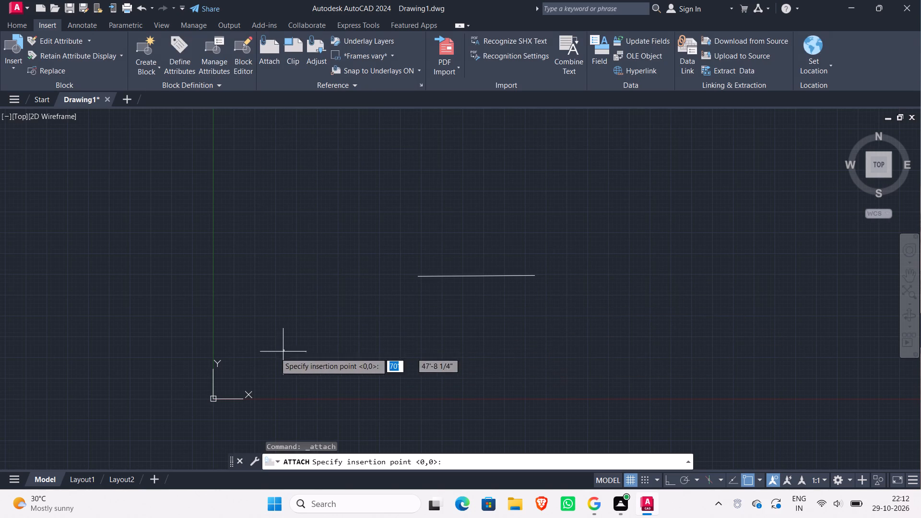
click(285, 365)
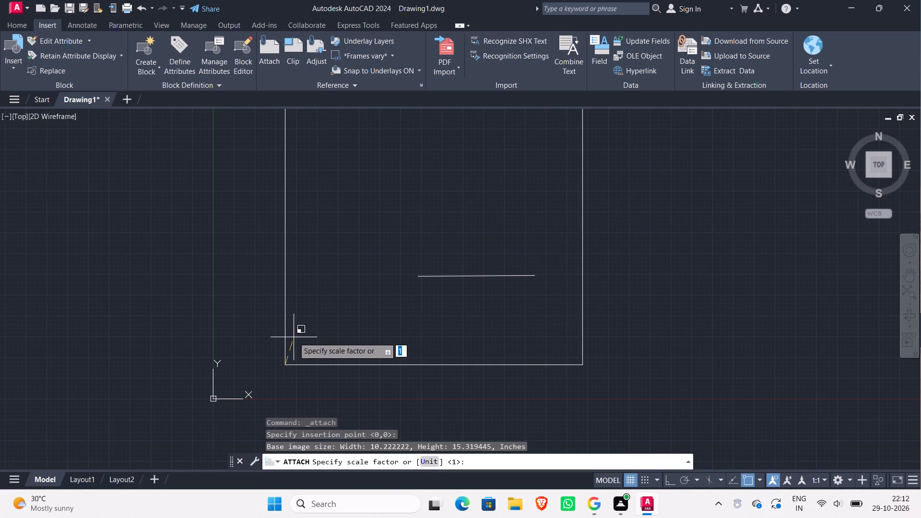
click(281, 363)
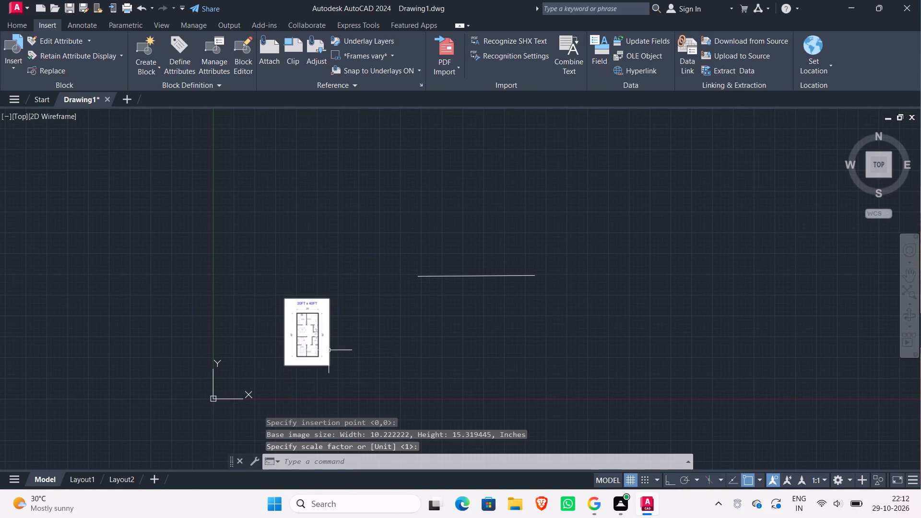
Examine the attached 20FT x 40FT floor plan image and its size relative to the line.
scroll(302, 331, up, 3)
middle_drag(320, 336, 291, 227)
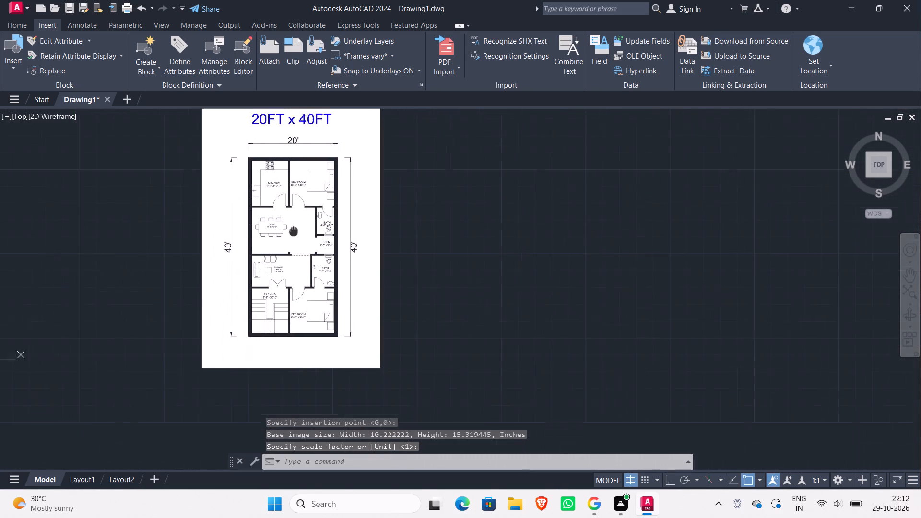
middle_drag(291, 227, 291, 226)
scroll(313, 251, down, 1)
scroll(466, 280, down, 1)
middle_drag(464, 279, 421, 309)
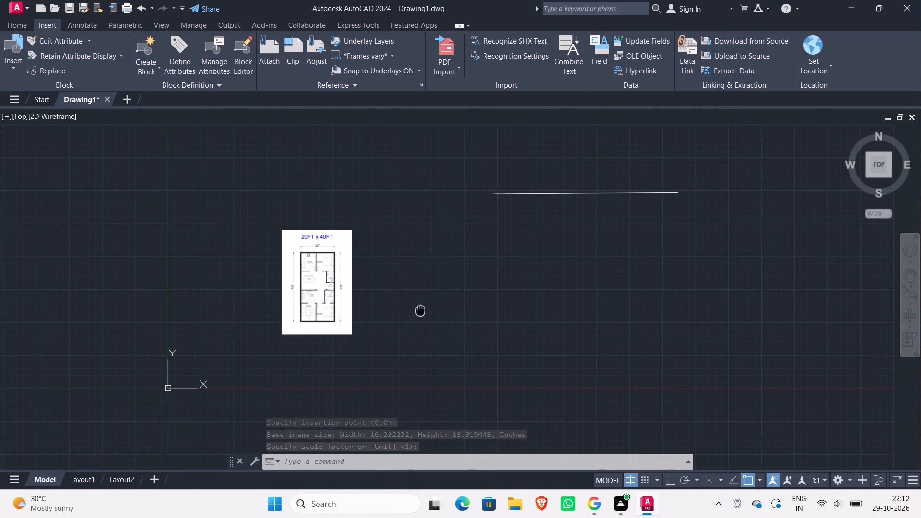
scroll(358, 289, up, 2)
scroll(357, 293, down, 1)
scroll(357, 293, up, 1)
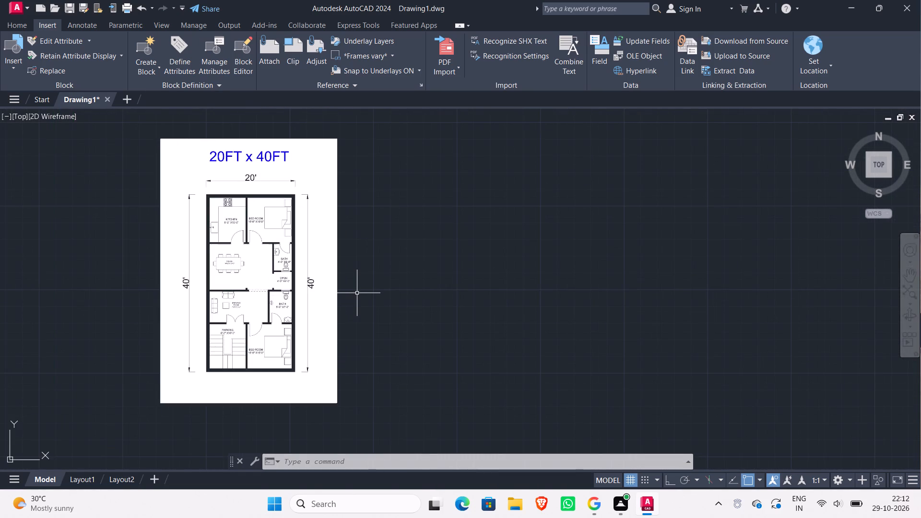
scroll(357, 293, down, 2)
scroll(371, 305, up, 1)
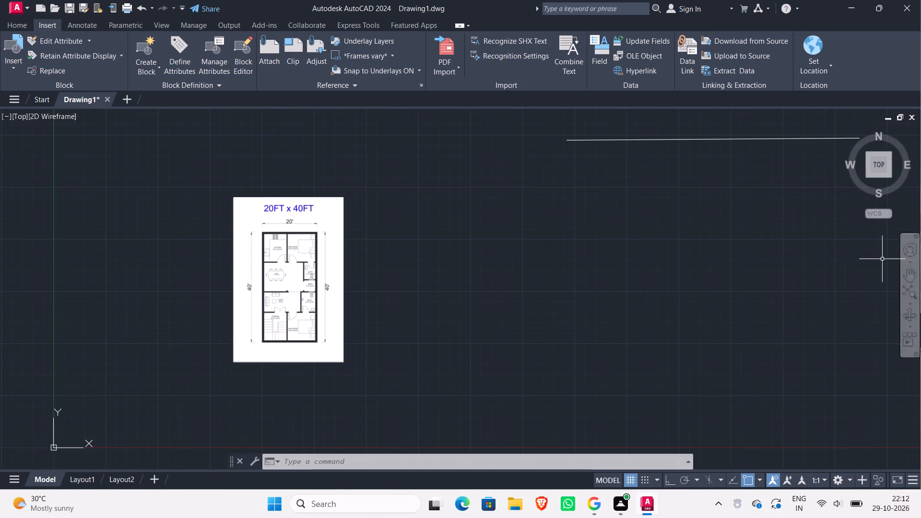
Delete the nearly horizontal line.
scroll(874, 255, down, 2)
click(813, 255)
click(785, 194)
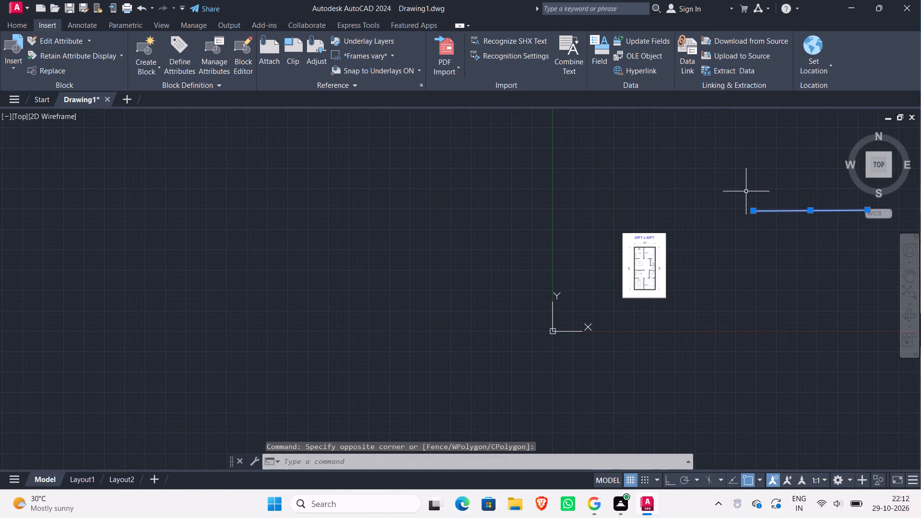
key(Delete)
Draw a rectangle 20' wide and 40' high in the empty space just to the right of the plan image.
scroll(747, 192, down, 1)
scroll(740, 213, up, 2)
scroll(637, 318, up, 1)
middle_drag(637, 317, 516, 306)
scroll(524, 296, up, 1)
middle_drag(524, 296, 527, 351)
scroll(528, 339, down, 1)
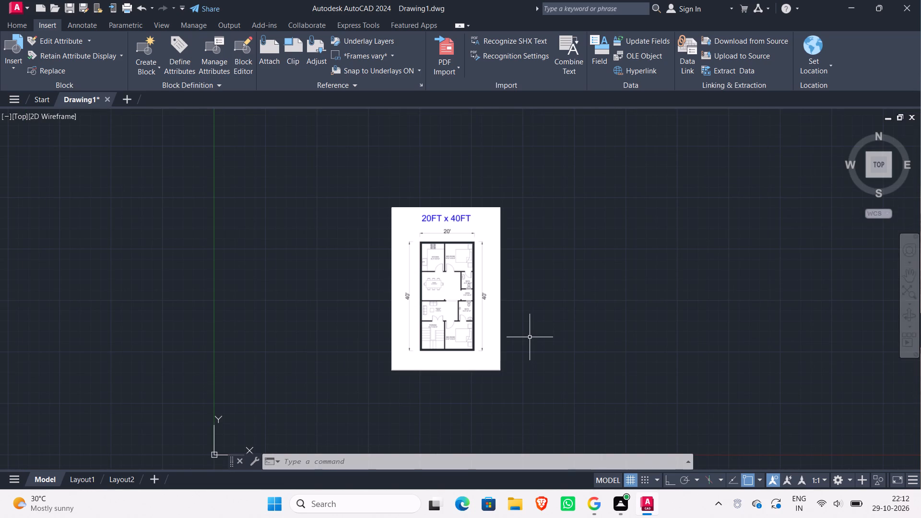
scroll(578, 338, down, 1)
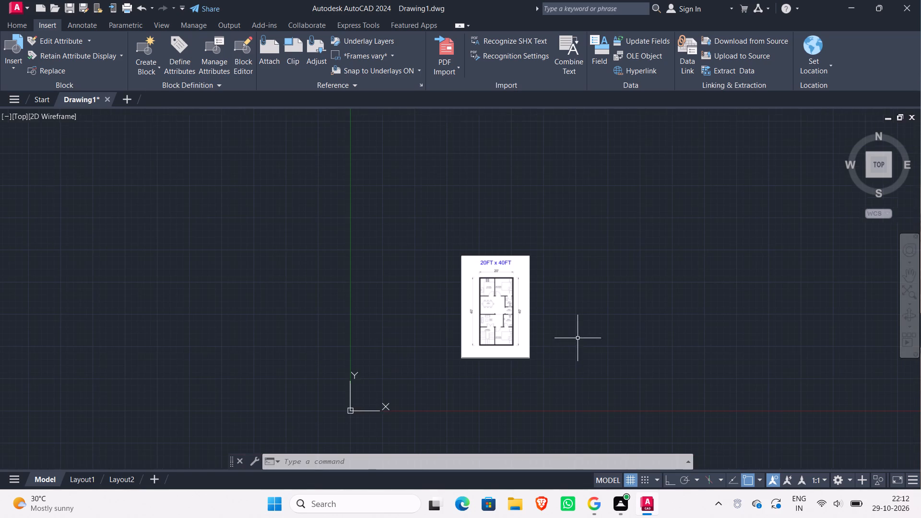
scroll(577, 338, up, 1)
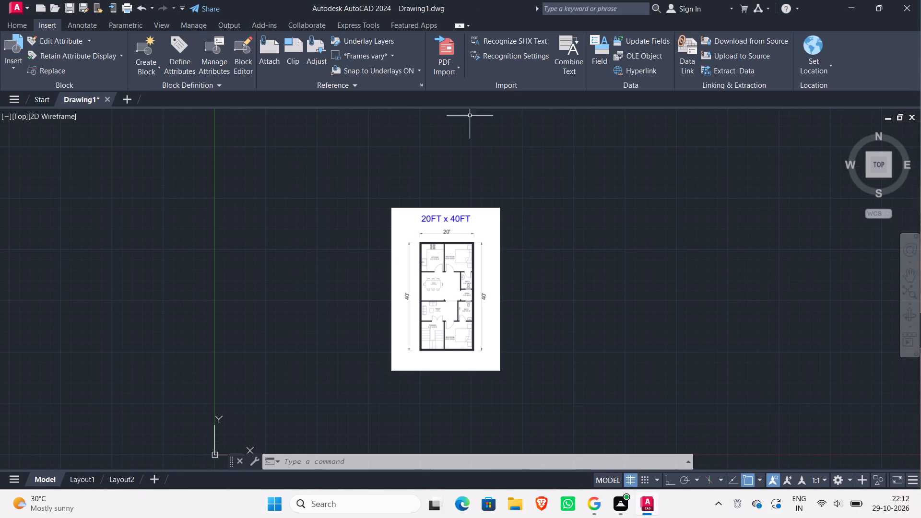
click(20, 25)
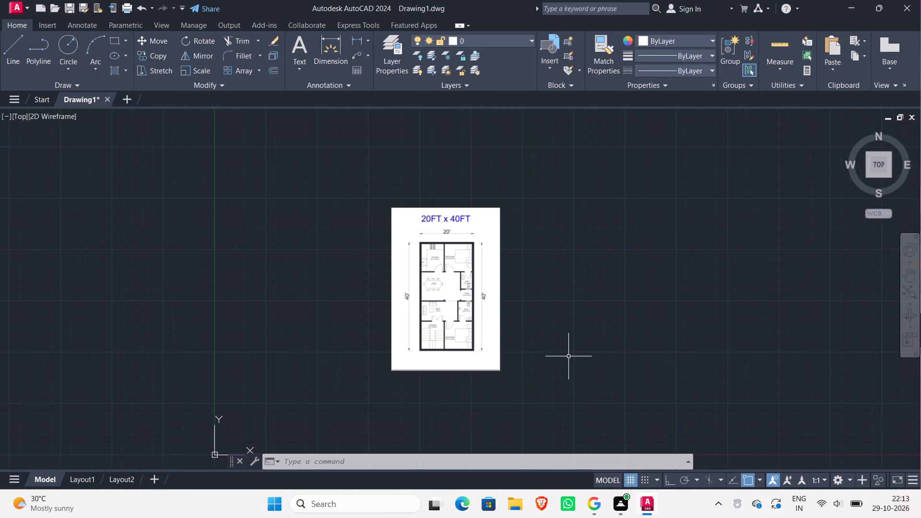
text(rec)
key(Return)
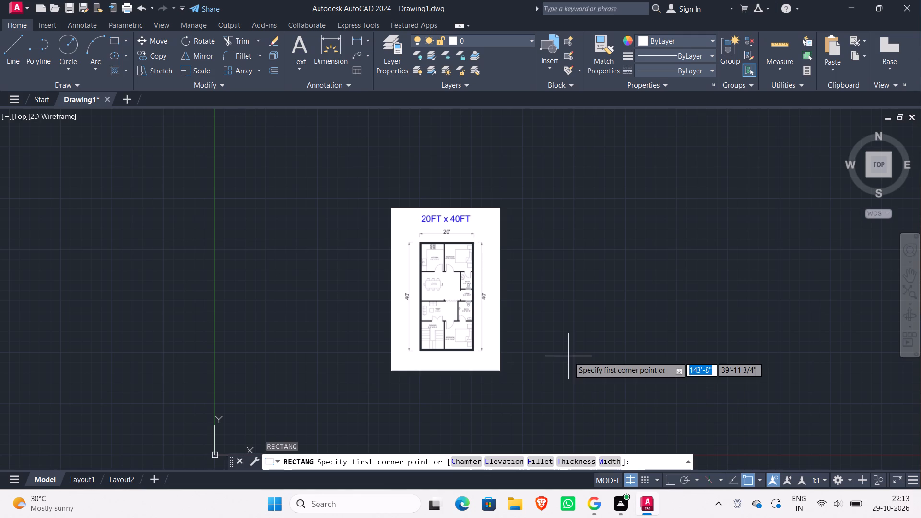
scroll(568, 356, up, 1)
scroll(628, 282, down, 1)
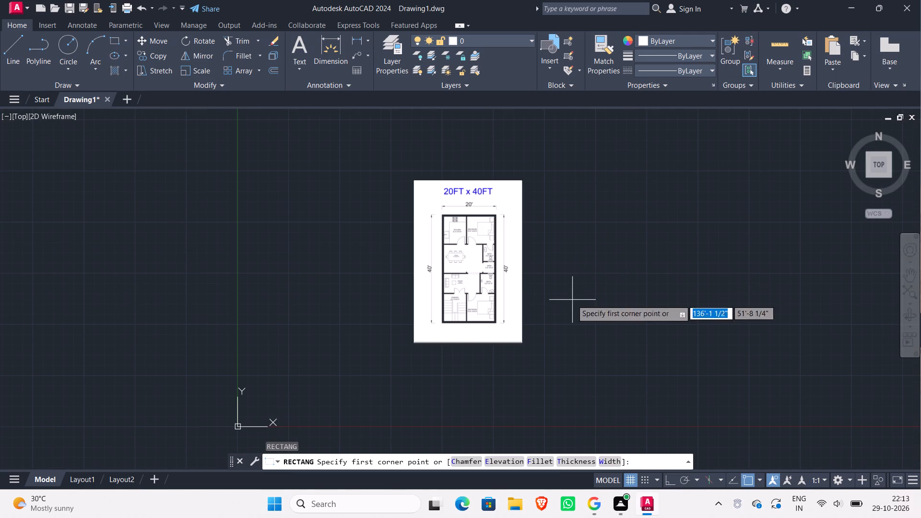
middle_drag(571, 300, 429, 306)
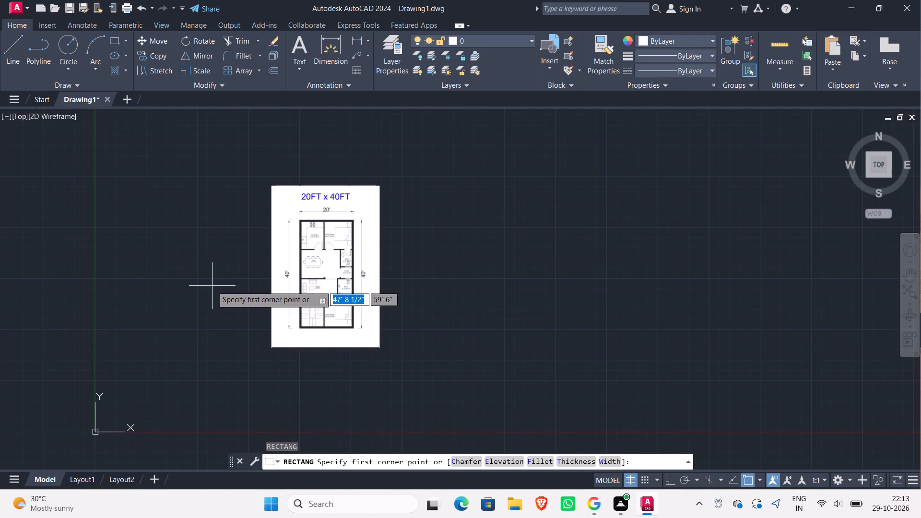
click(418, 302)
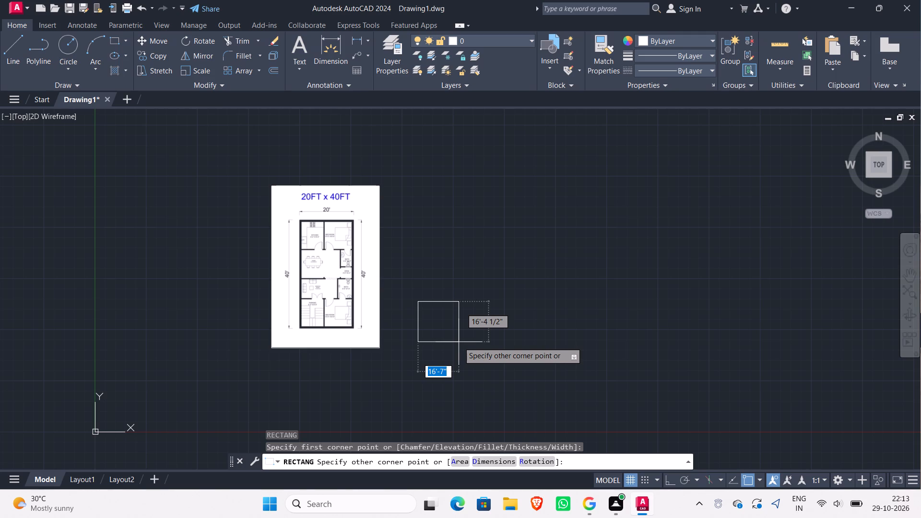
key(shift+at)
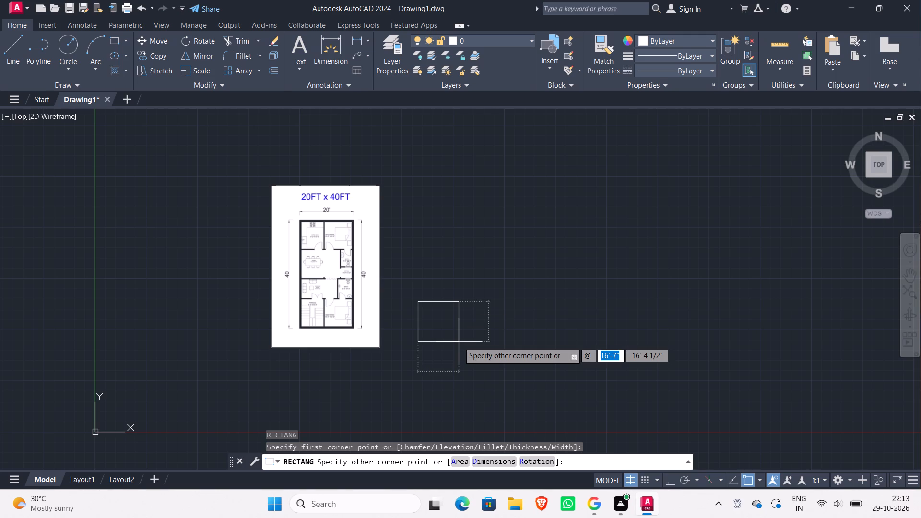
text(20',)
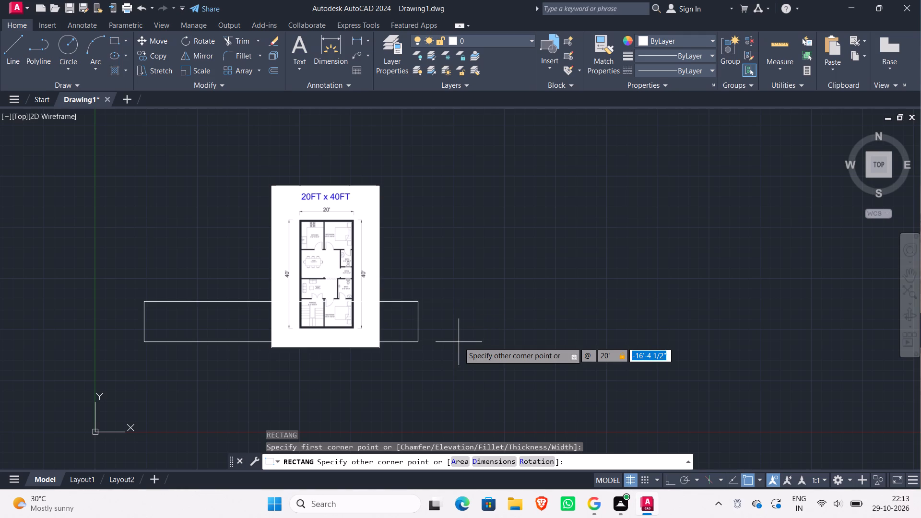
text(40')
key(Return)
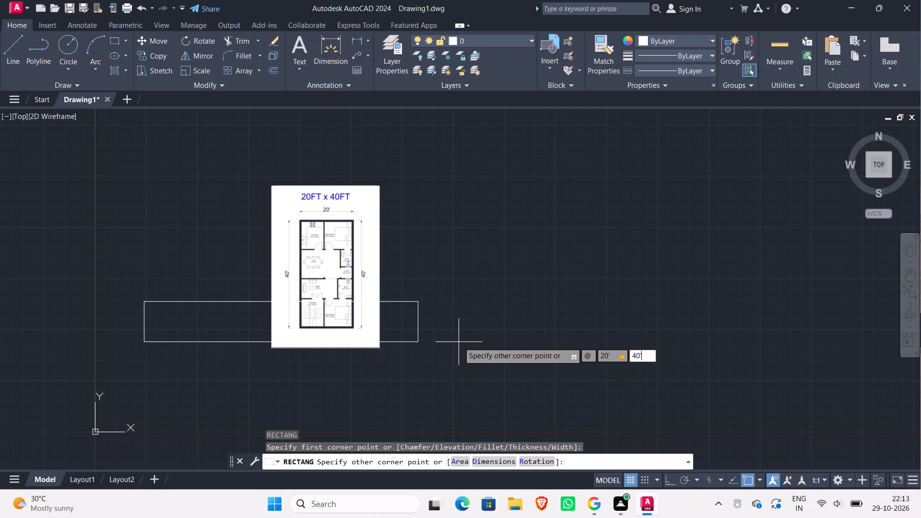
Compare the size of the new rectangle with the building outline in the plan image.
scroll(467, 307, down, 1)
scroll(460, 302, up, 2)
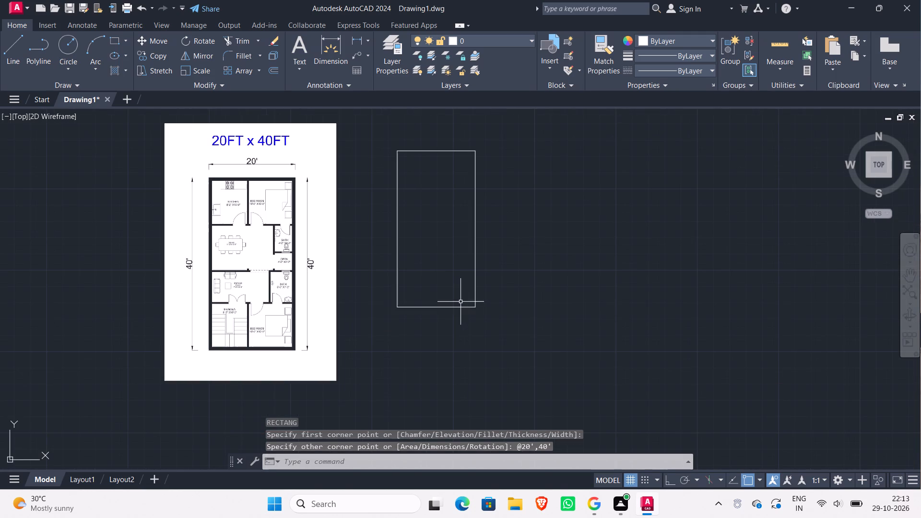
middle_drag(470, 294, 468, 335)
scroll(462, 325, up, 1)
scroll(495, 378, down, 1)
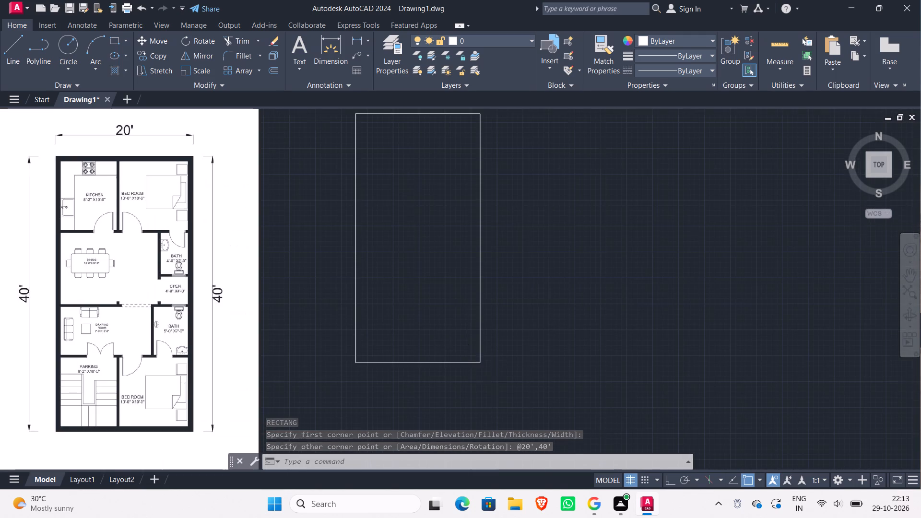
middle_drag(378, 294, 336, 242)
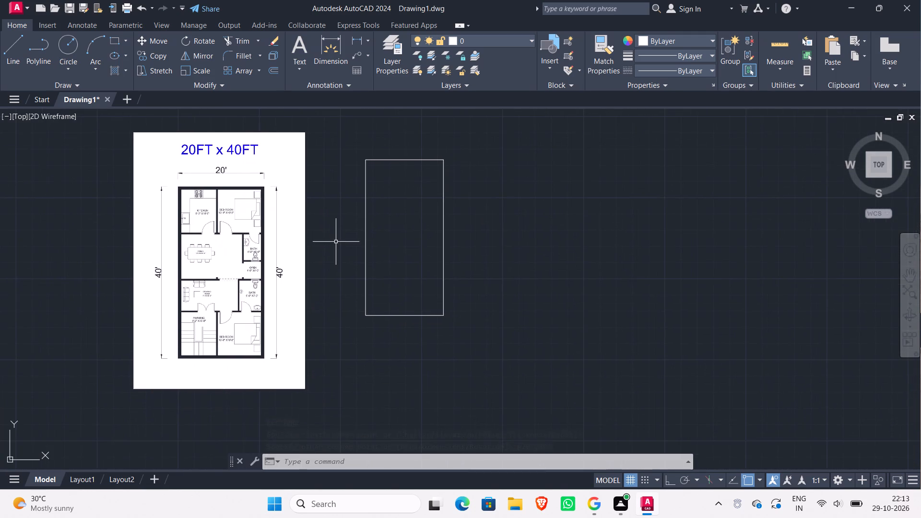
scroll(412, 282, up, 1)
scroll(412, 282, down, 1)
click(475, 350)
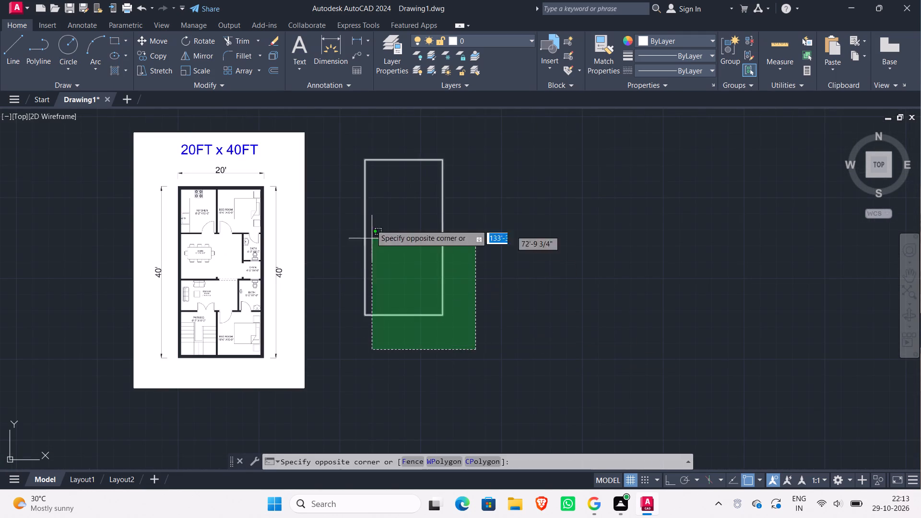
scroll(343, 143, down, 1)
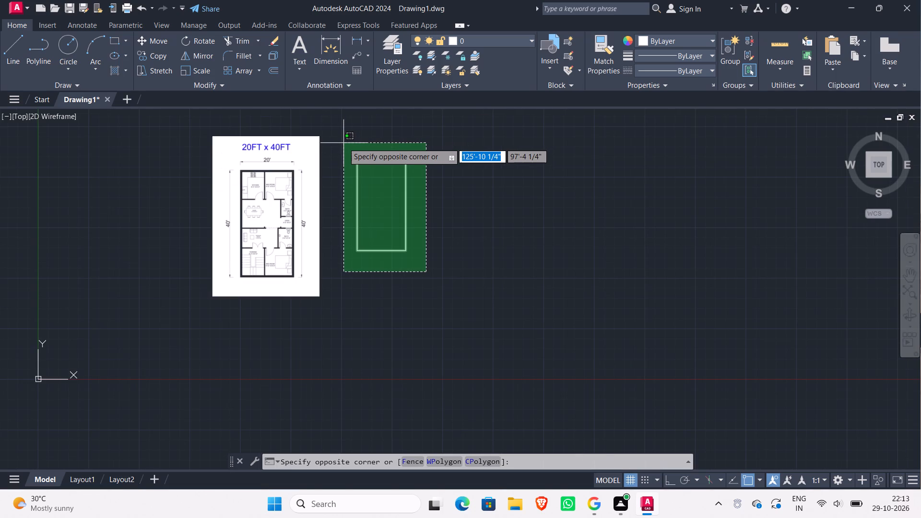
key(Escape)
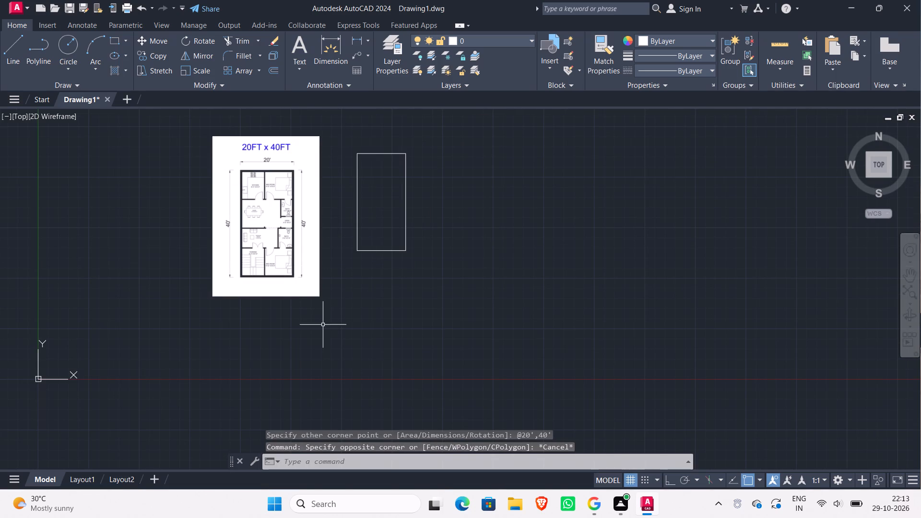
Shrink the attached floor plan image by stretching its lower-right corner inward in successive adjustments.
click(320, 313)
click(243, 198)
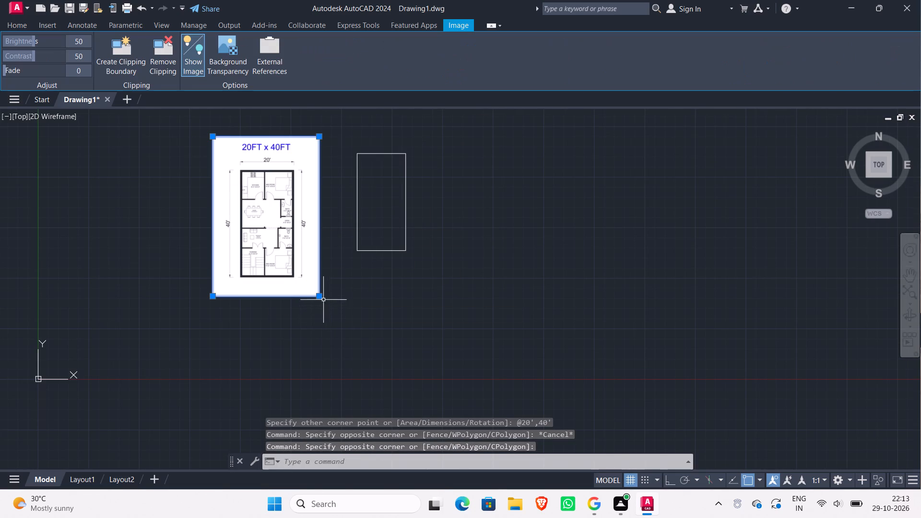
click(320, 297)
click(303, 247)
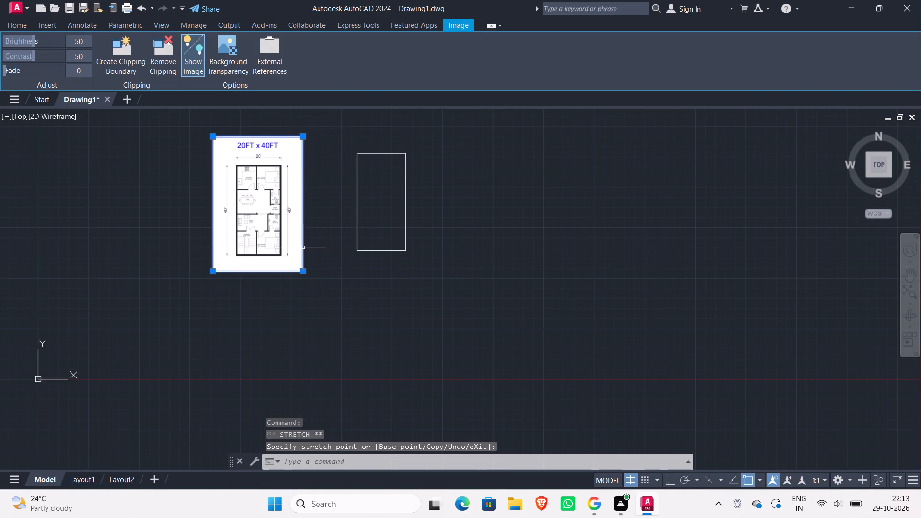
click(303, 270)
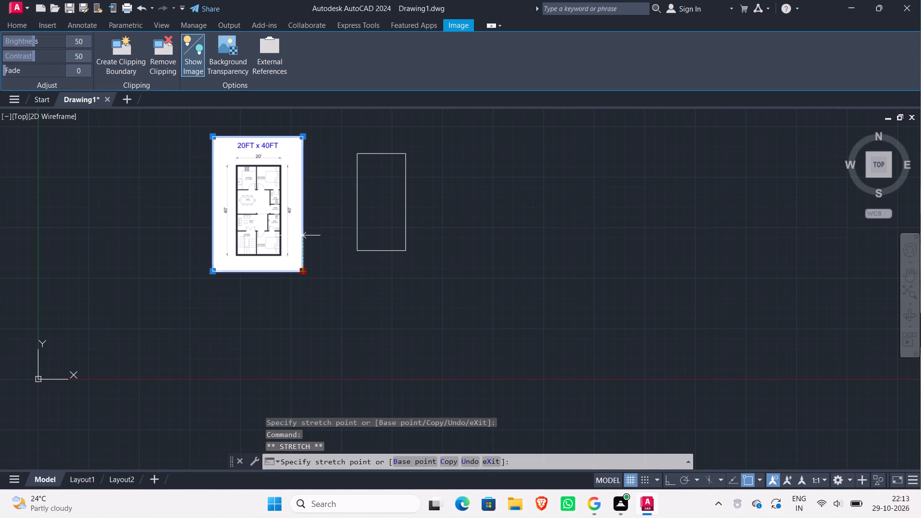
click(293, 232)
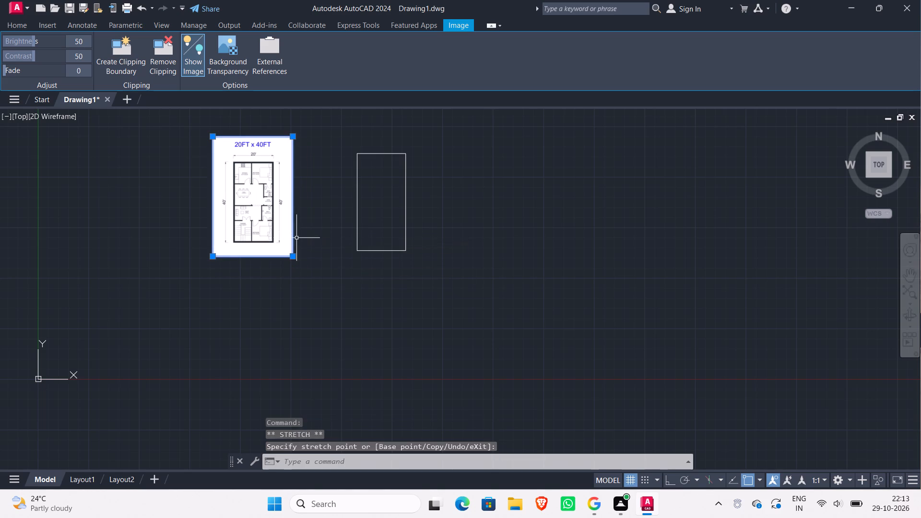
scroll(296, 238, down, 1)
middle_drag(304, 235, 262, 294)
scroll(275, 278, up, 3)
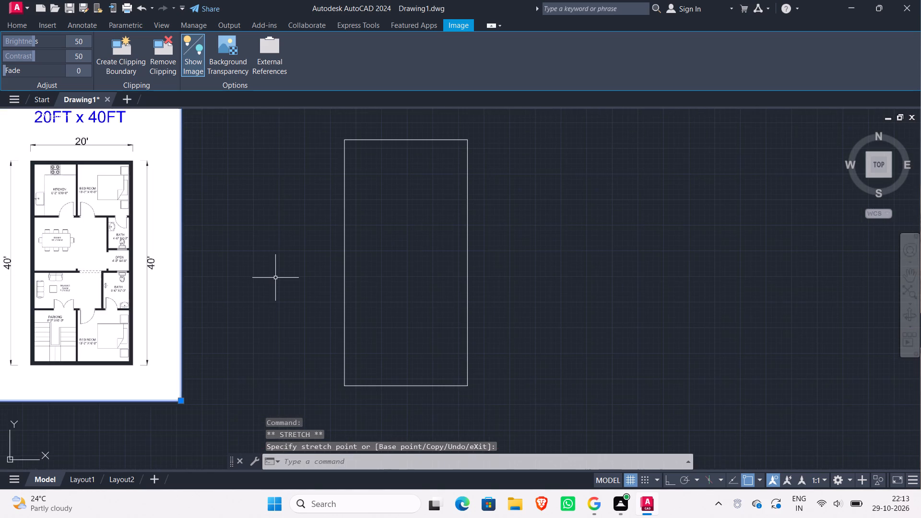
middle_drag(275, 277, 325, 312)
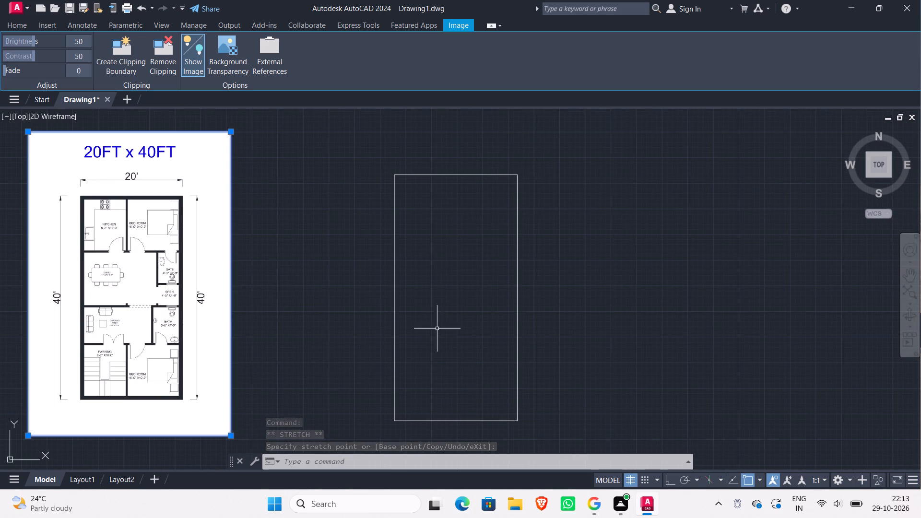
middle_drag(336, 289, 363, 278)
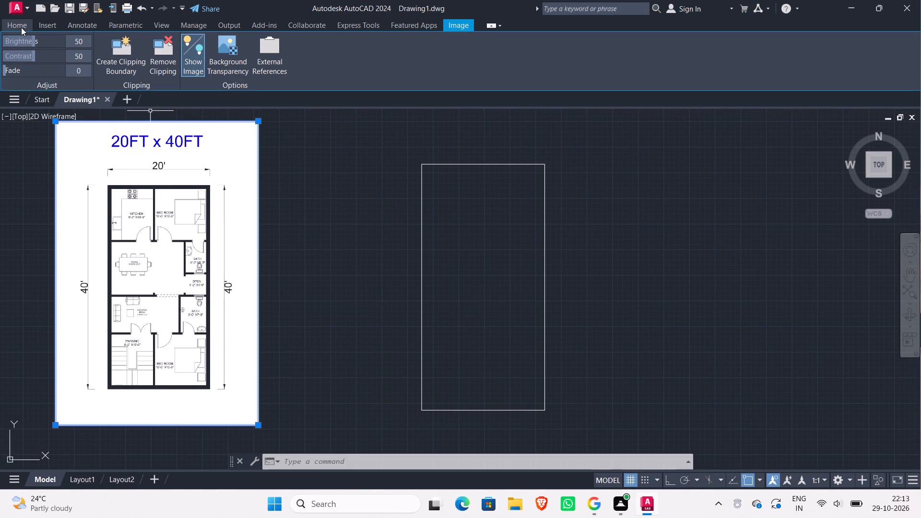
key(Escape)
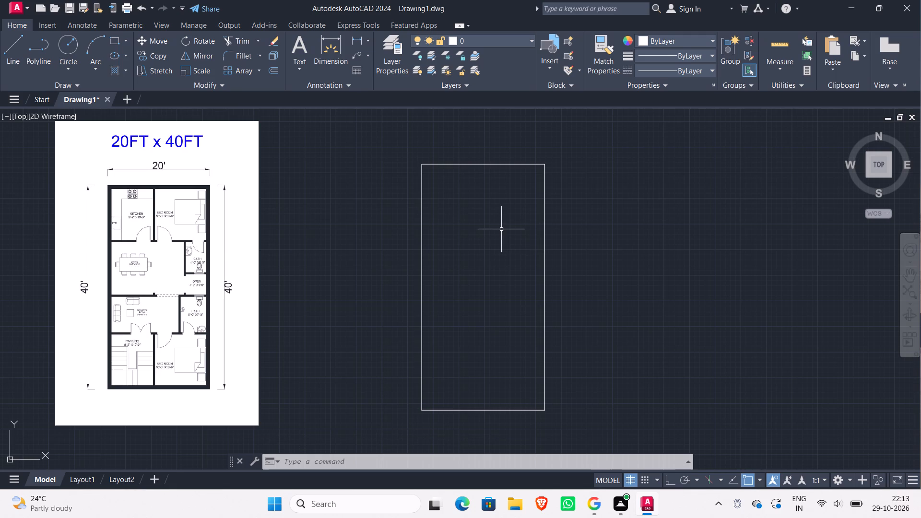
Offset the 20' x 40' rectangle 9" inward to form the outer wall thickness.
key(o)
text(ff)
key(Return)
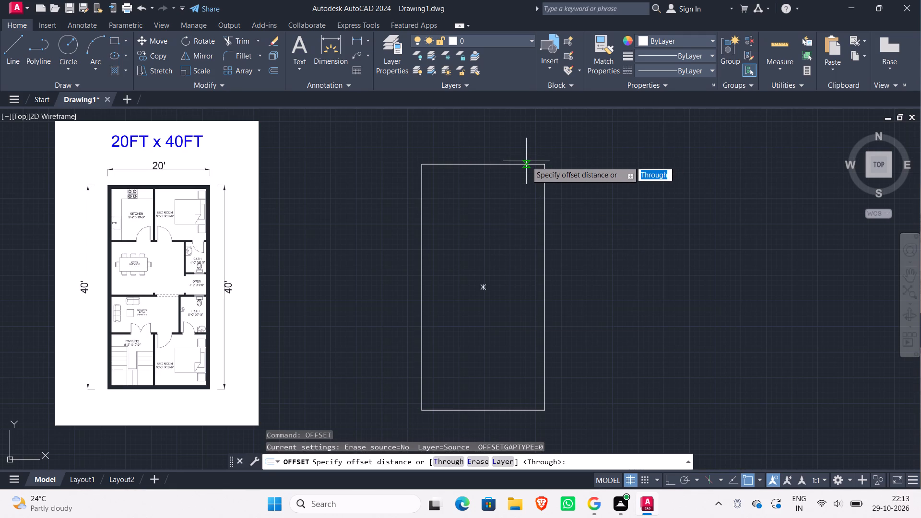
key(Return)
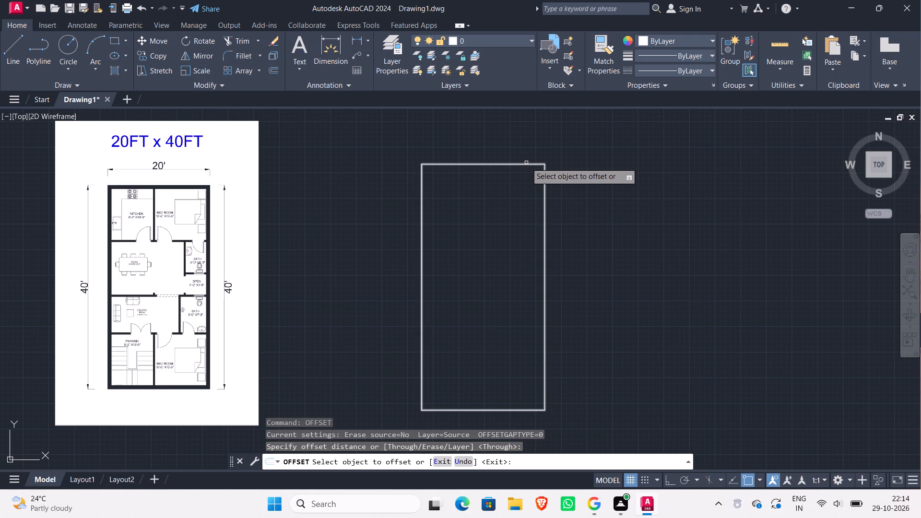
click(526, 163)
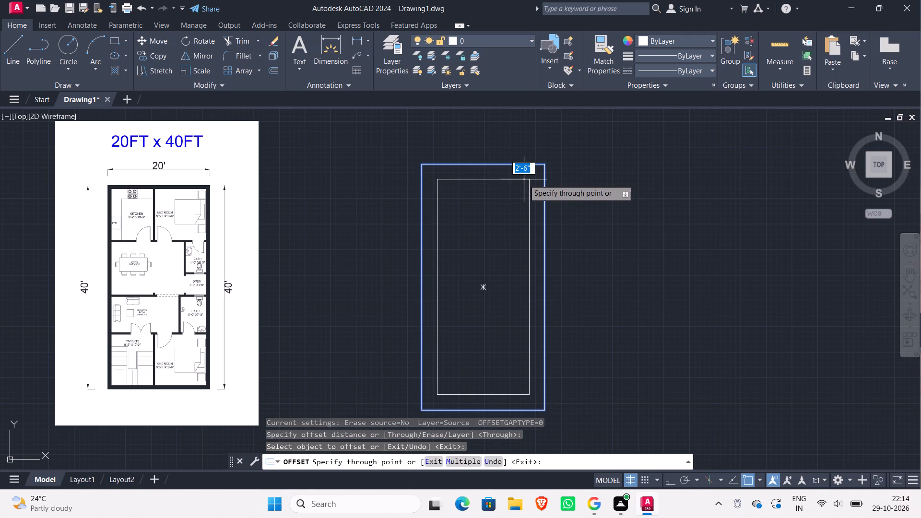
text(9")
key(Return)
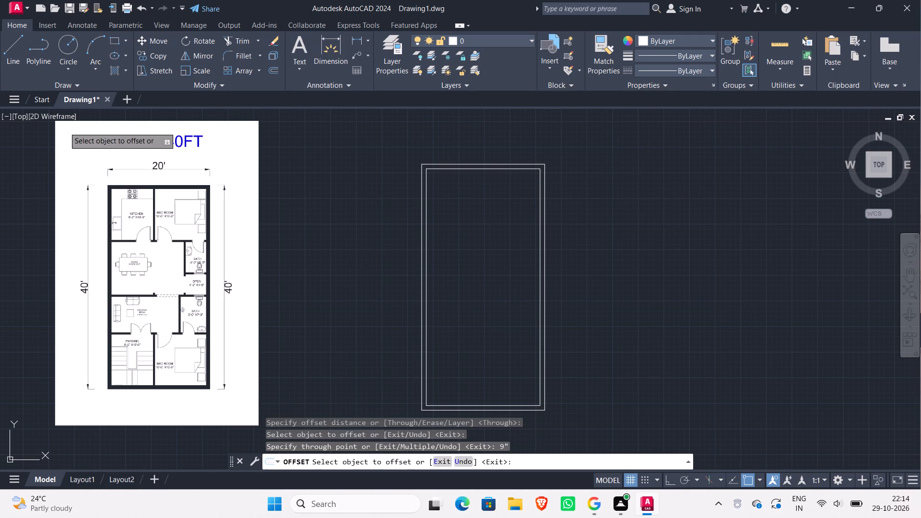
scroll(440, 195, up, 1)
scroll(440, 195, down, 1)
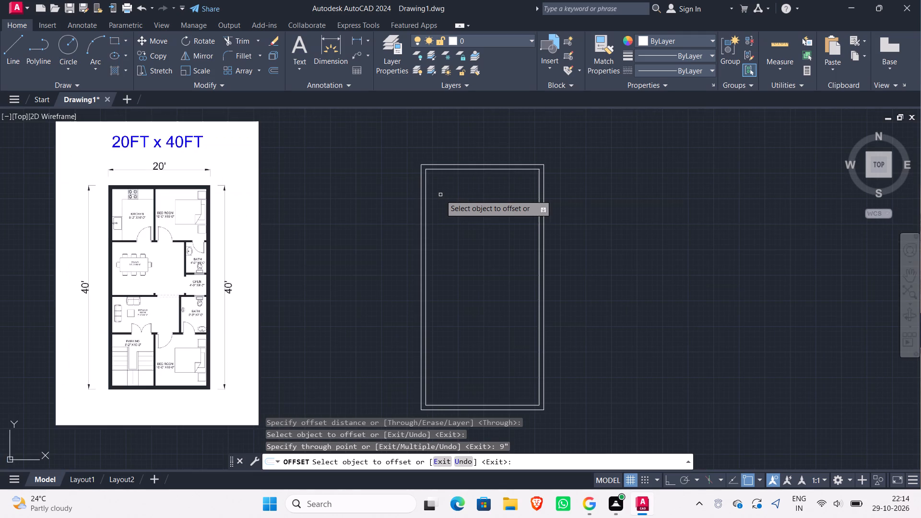
key(Escape)
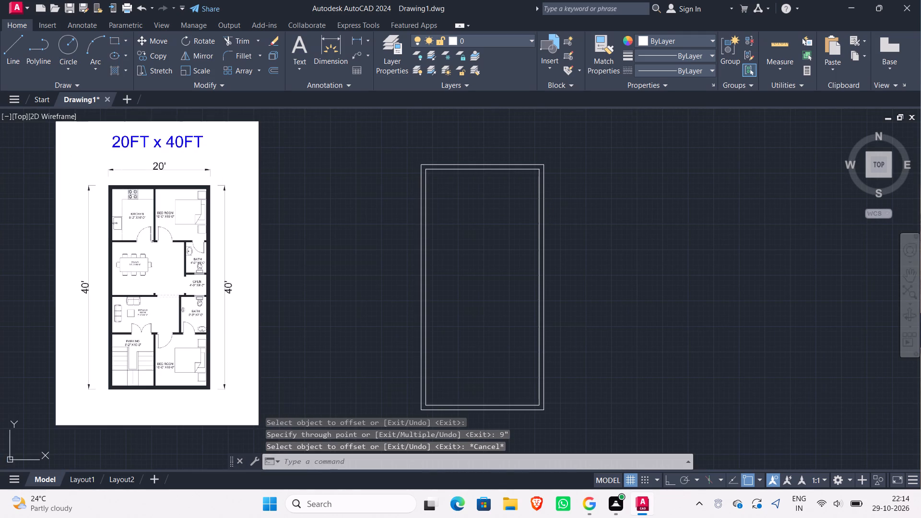
Examine the room layout and the kitchen and bedroom sizes in the plan image.
scroll(140, 211, up, 4)
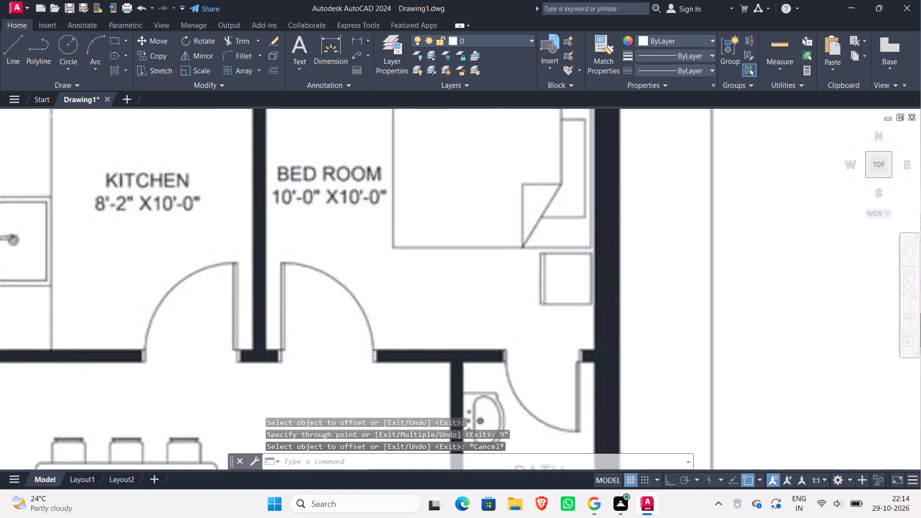
scroll(130, 233, down, 1)
scroll(130, 232, up, 1)
scroll(130, 232, down, 2)
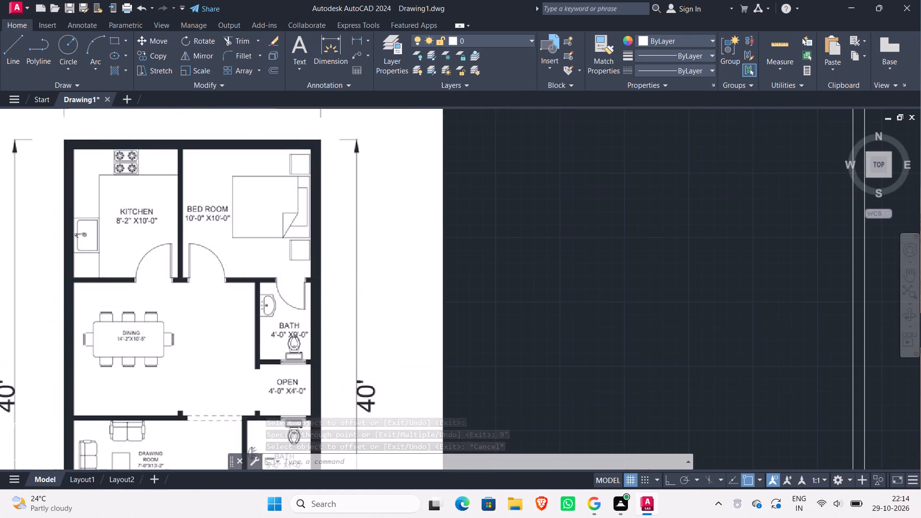
scroll(130, 232, down, 1)
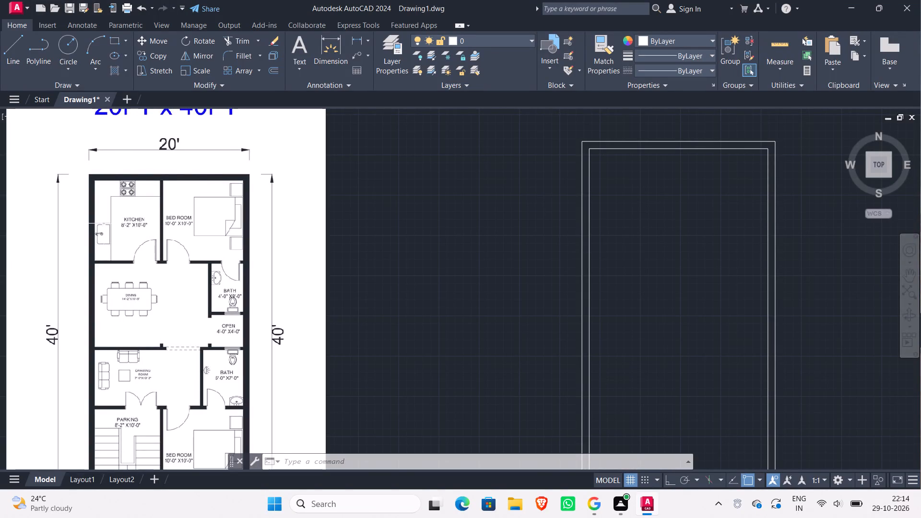
scroll(371, 223, down, 1)
scroll(406, 230, up, 1)
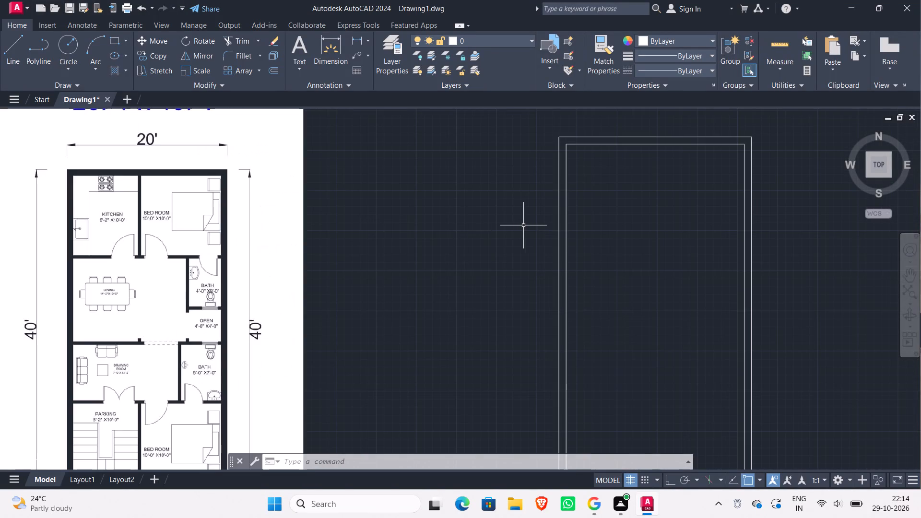
Explode both the outer and the inner wall rectangles into separate lines.
scroll(711, 228, down, 1)
click(822, 271)
click(492, 203)
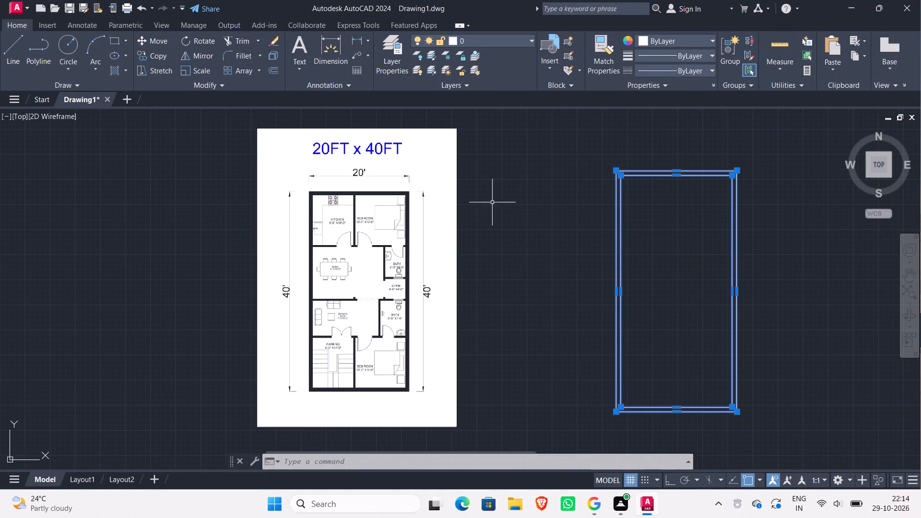
key(x)
key(Return)
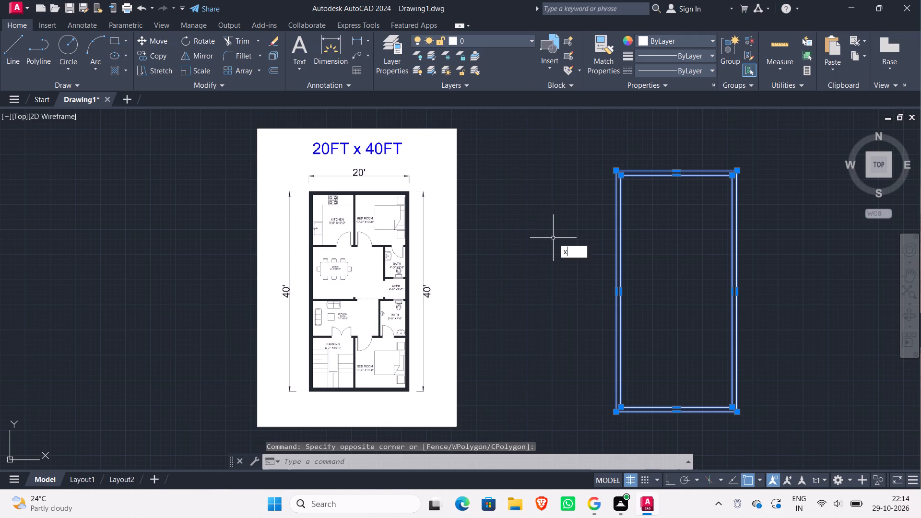
Offset the inner line of the left outer wall 8'2" to the right to mark the kitchen's width.
scroll(514, 212, up, 1)
middle_drag(511, 221, 290, 186)
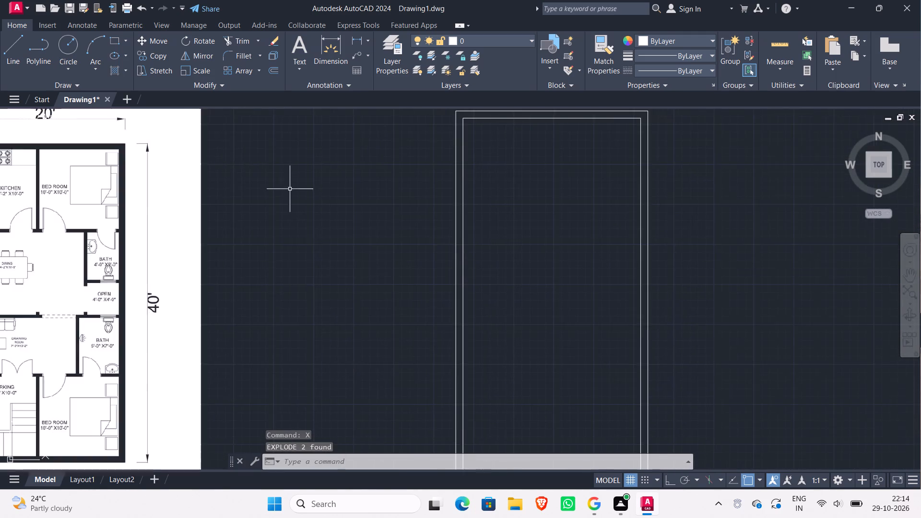
scroll(308, 196, down, 1)
scroll(309, 197, up, 1)
scroll(309, 197, down, 1)
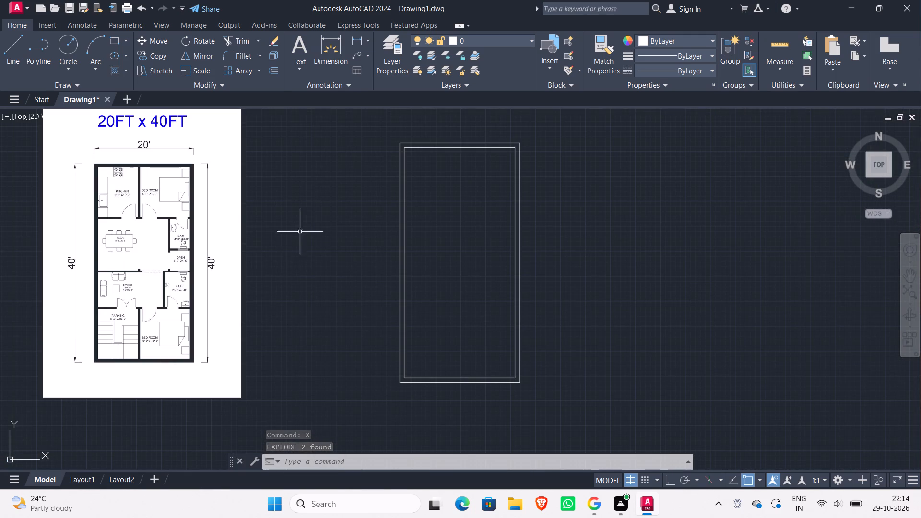
scroll(131, 217, up, 2)
scroll(119, 215, down, 2)
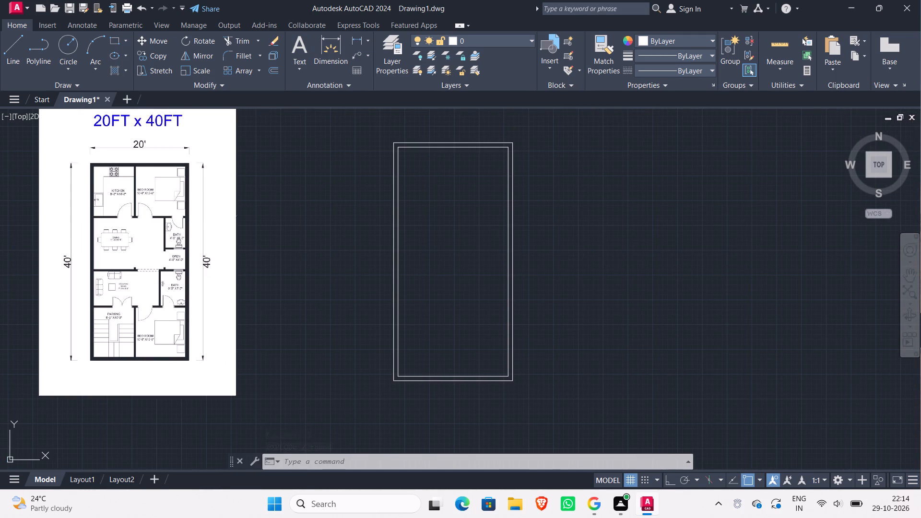
key(o)
key(Return)
key(Return)
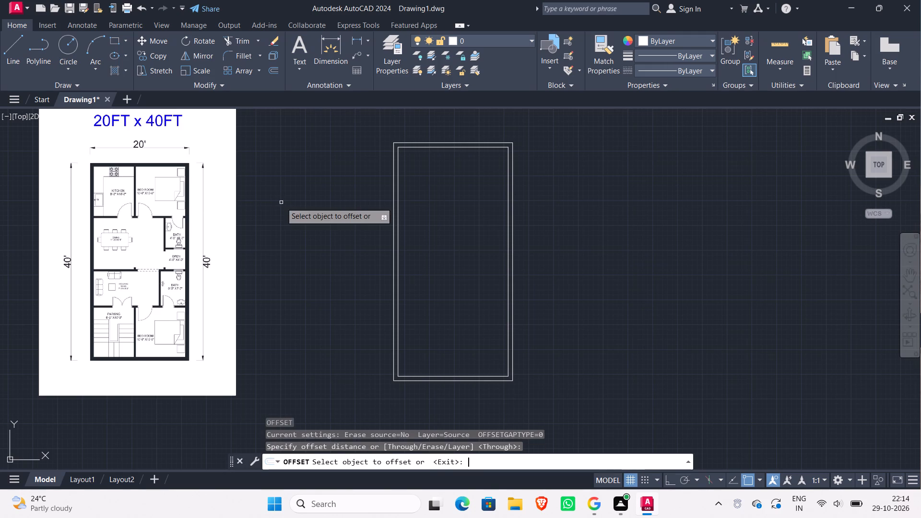
click(398, 165)
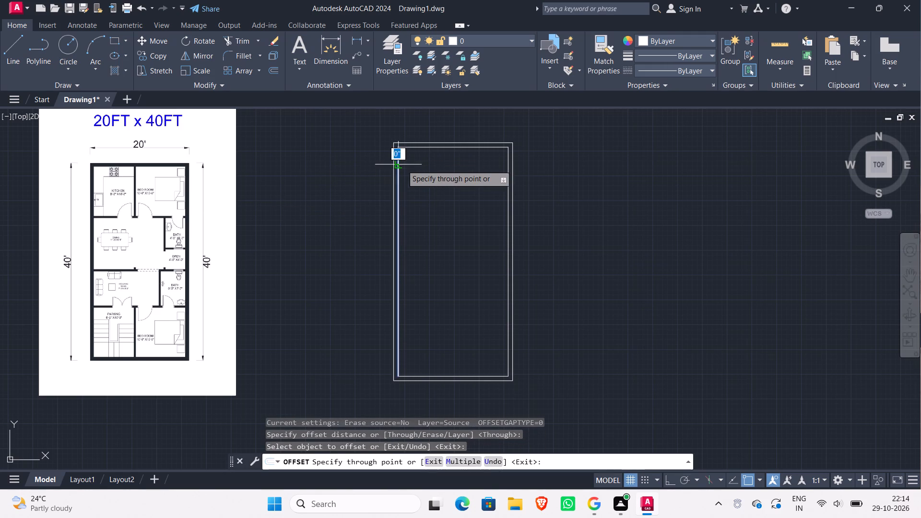
text(8'2")
key(Return)
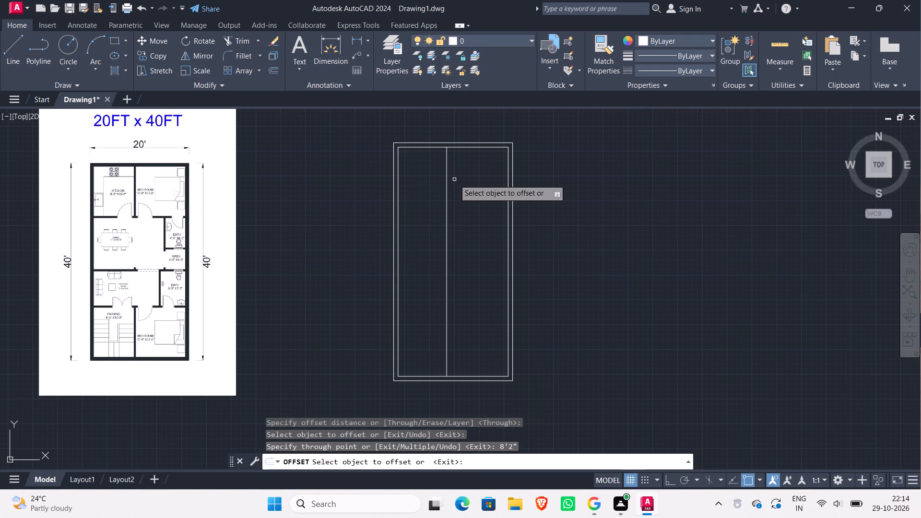
Offset the new vertical partition line 4.5" to the right to give the partition wall its thickness.
scroll(101, 189, up, 3)
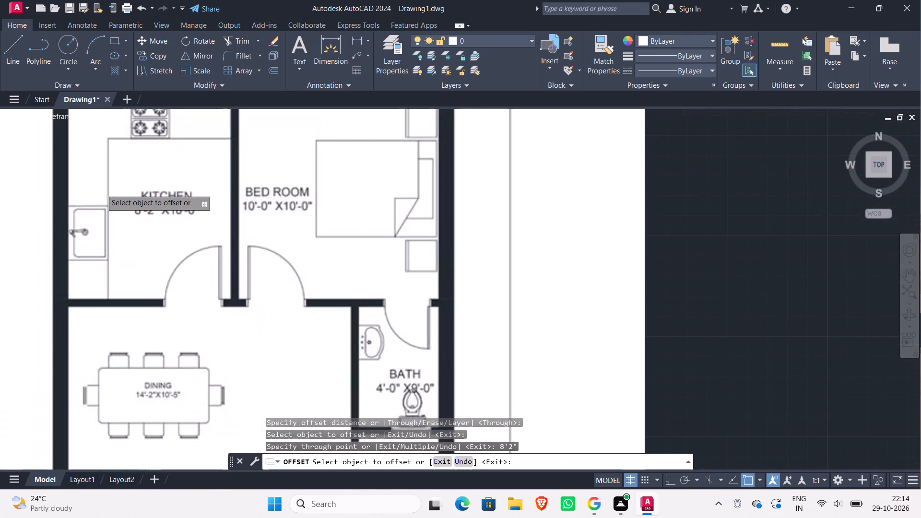
scroll(194, 187, down, 3)
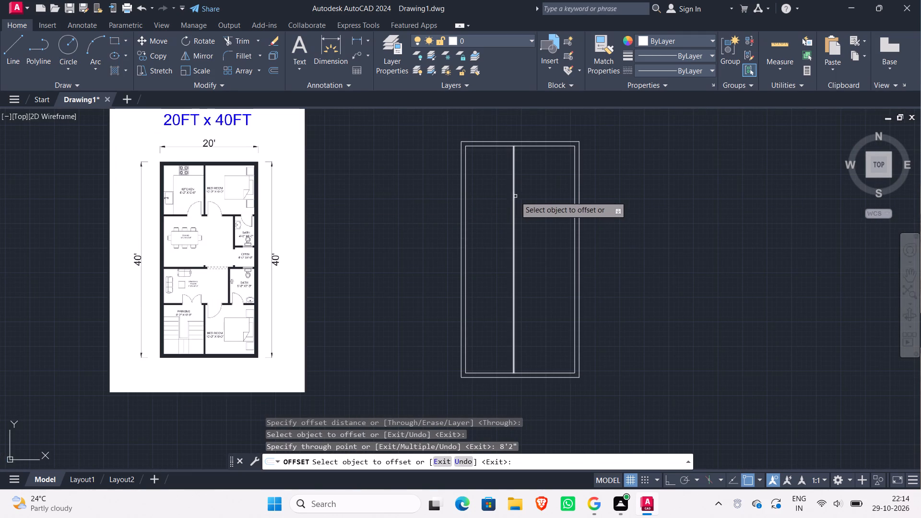
click(513, 195)
text(4.5")
key(Return)
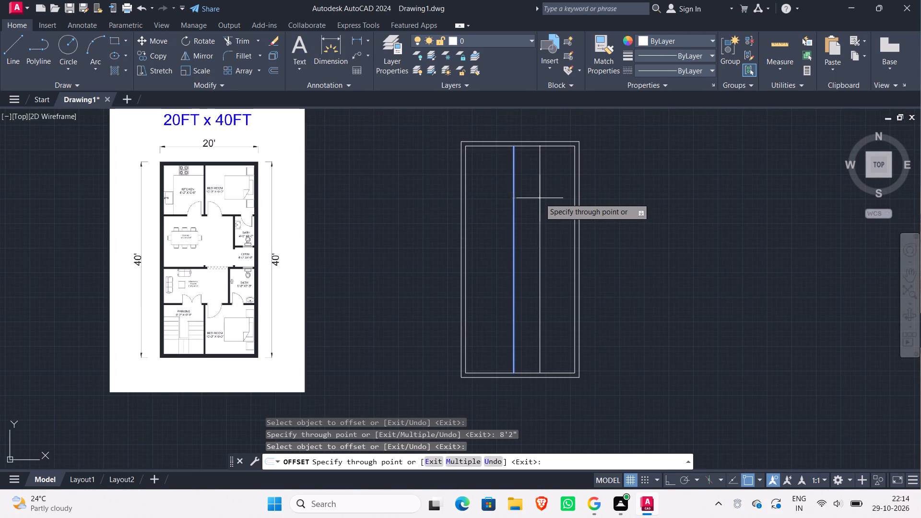
Offset the inner line of the top outer wall 10' downward to mark the kitchen and bedroom depth.
scroll(230, 185, up, 2)
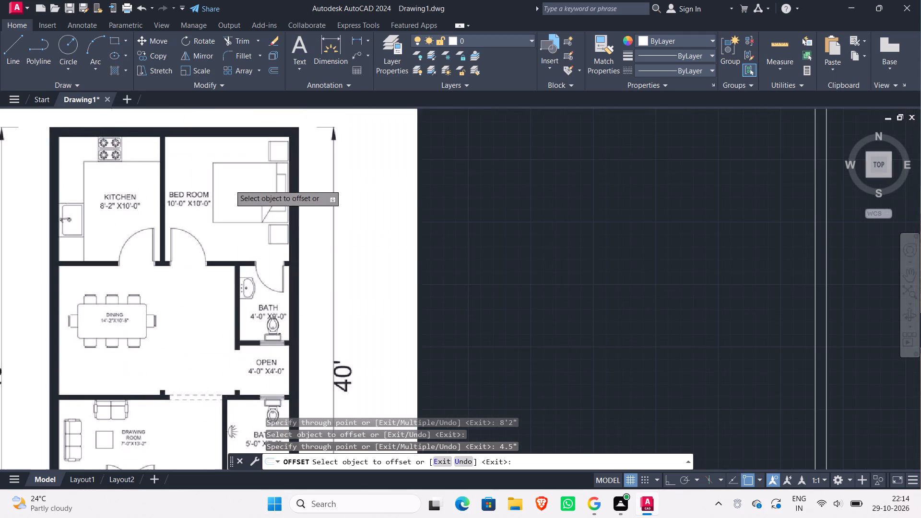
scroll(230, 185, down, 2)
scroll(170, 218, up, 2)
scroll(170, 218, down, 1)
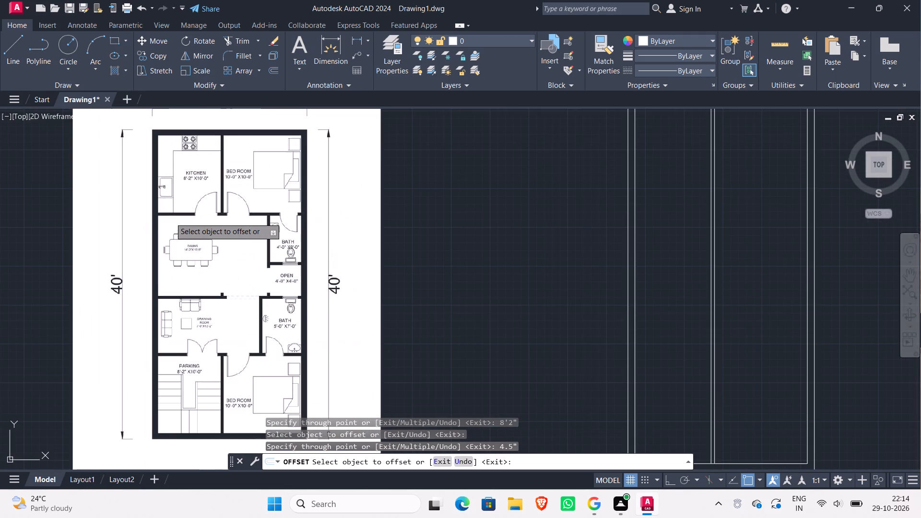
scroll(196, 219, down, 1)
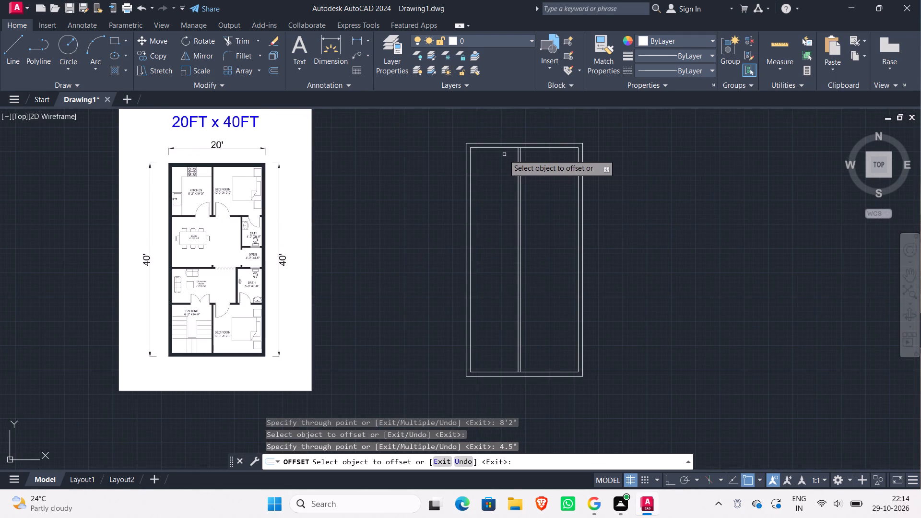
click(502, 149)
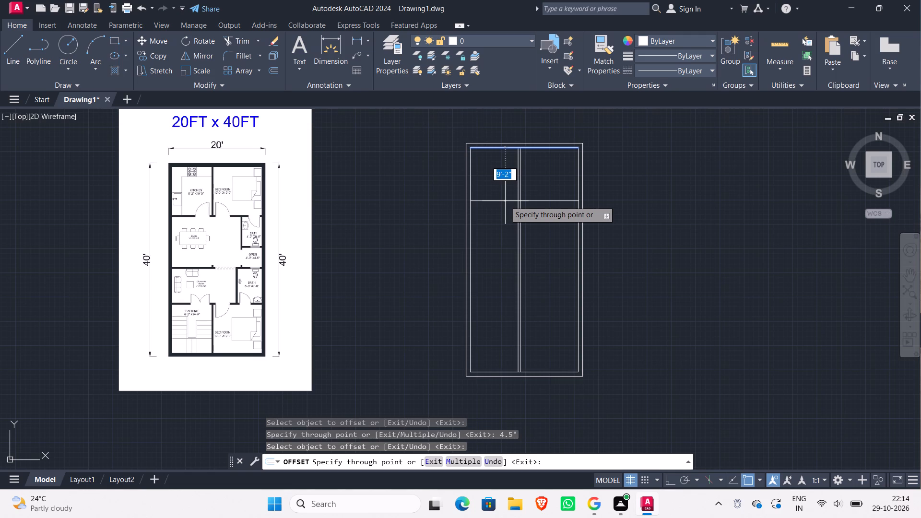
scroll(125, 201, up, 2)
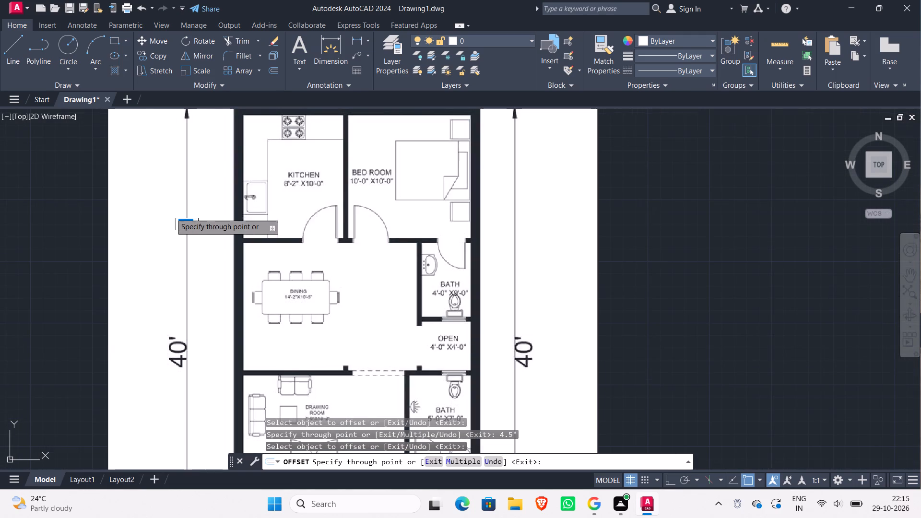
scroll(198, 219, down, 1)
scroll(235, 201, up, 2)
scroll(327, 199, up, 1)
scroll(334, 200, down, 1)
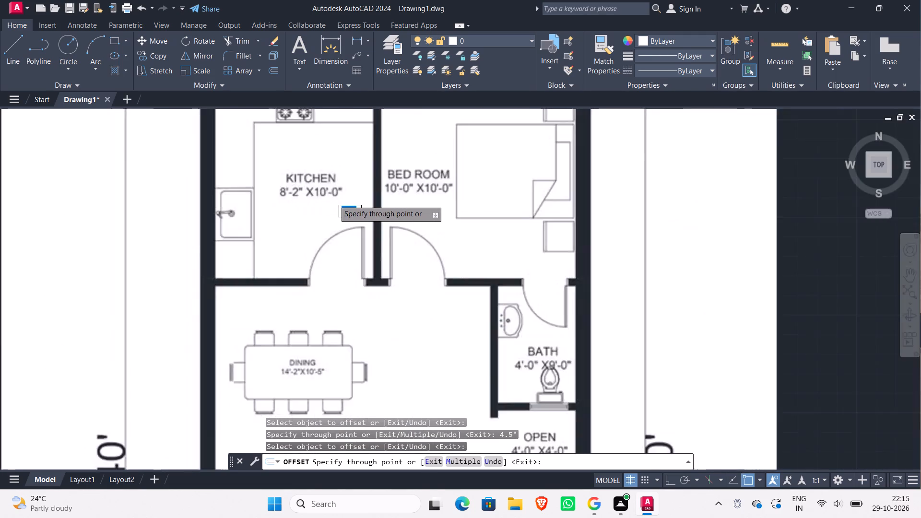
scroll(334, 200, down, 2)
scroll(394, 202, up, 2)
scroll(394, 202, down, 3)
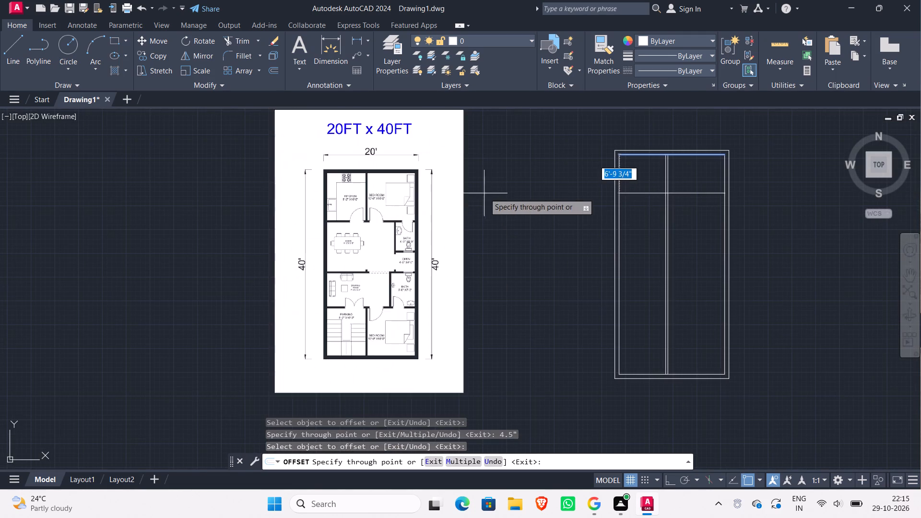
text(10')
key(Return)
Offset the new horizontal line below the kitchen 4.5" downward to give that partition its wall thickness.
middle_drag(587, 235, 467, 238)
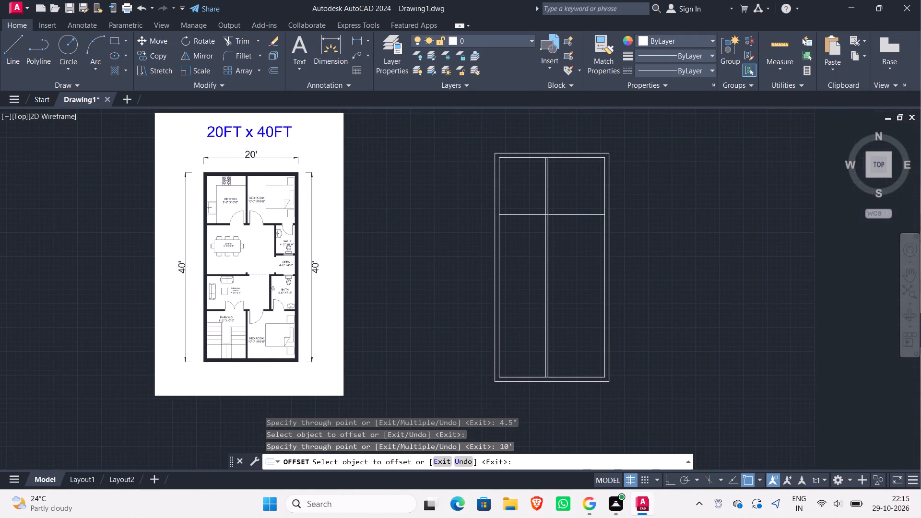
scroll(466, 231, up, 1)
scroll(466, 231, down, 1)
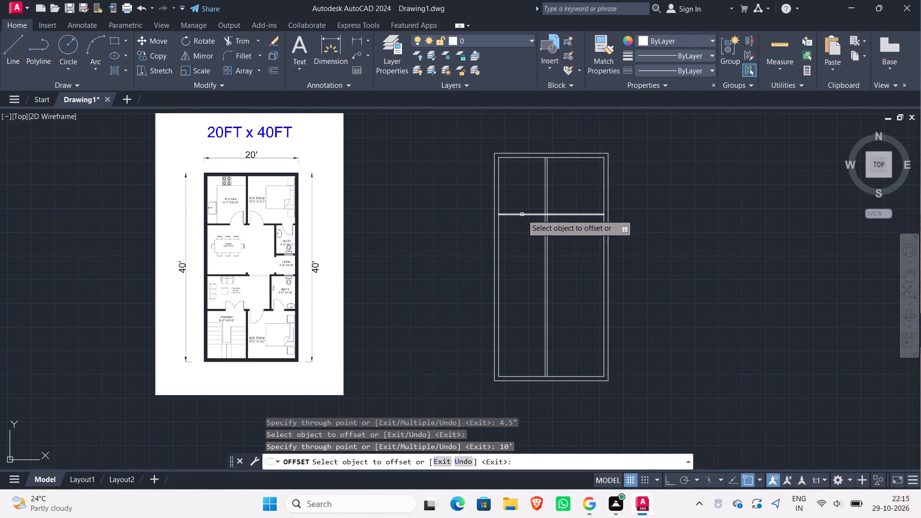
click(522, 214)
text(4.5")
key(Return)
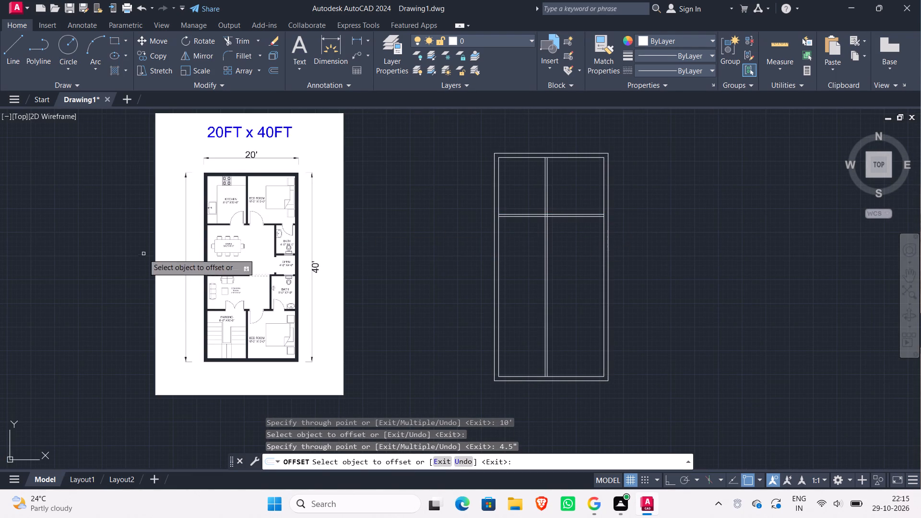
Offset the lower line of the kitchen partition 10'5" downward to mark the dining area's depth from the plan image.
scroll(236, 258, up, 3)
scroll(236, 258, down, 1)
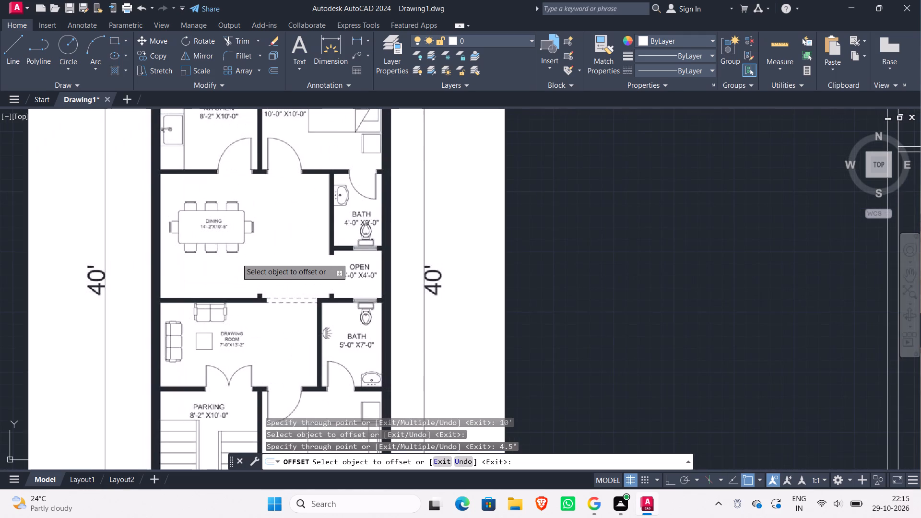
scroll(215, 239, up, 2)
scroll(215, 238, down, 2)
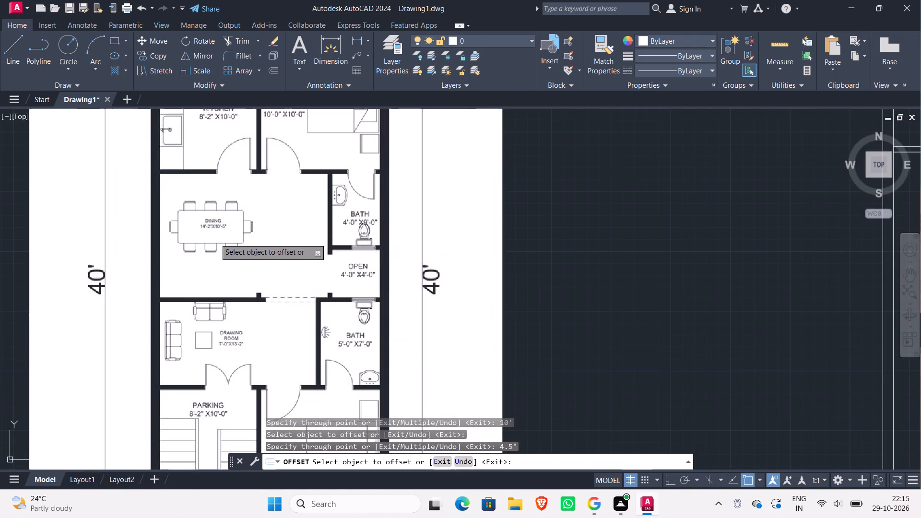
scroll(215, 238, up, 1)
scroll(215, 238, down, 1)
scroll(345, 257, down, 1)
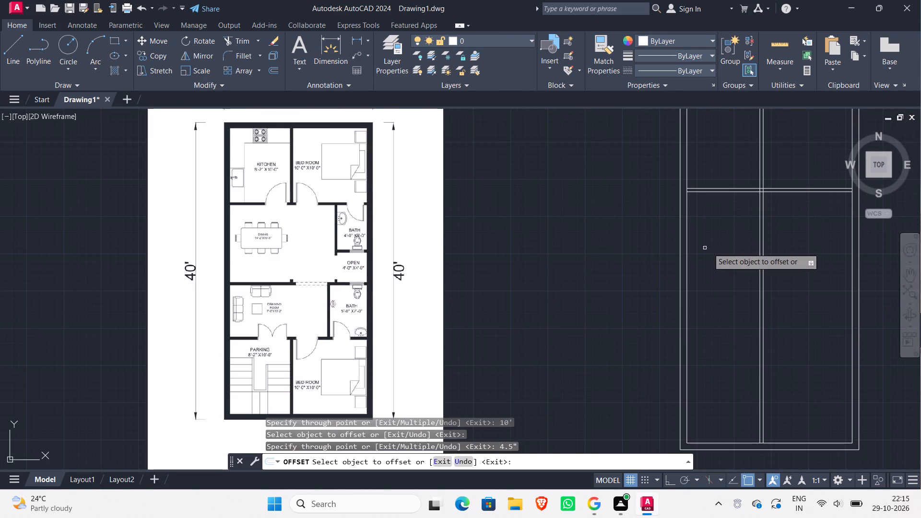
scroll(707, 247, down, 1)
middle_drag(699, 246, 588, 244)
scroll(588, 234, up, 1)
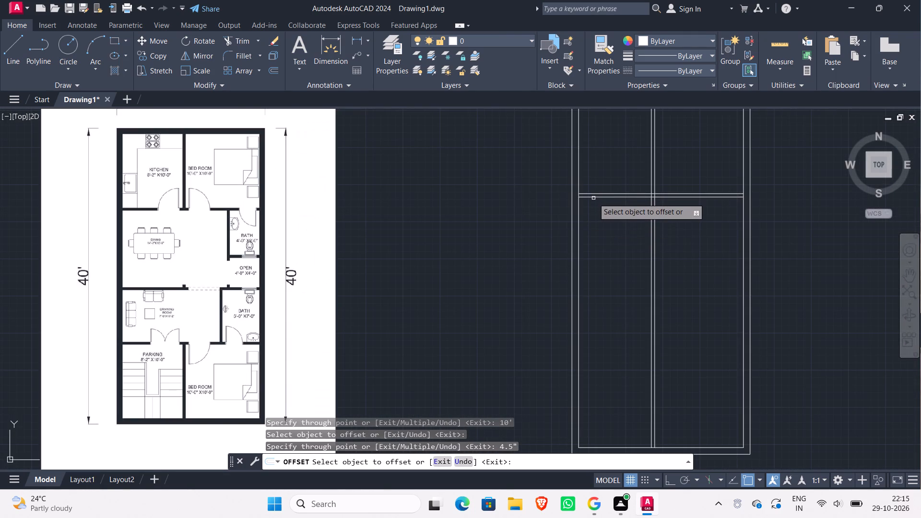
click(593, 198)
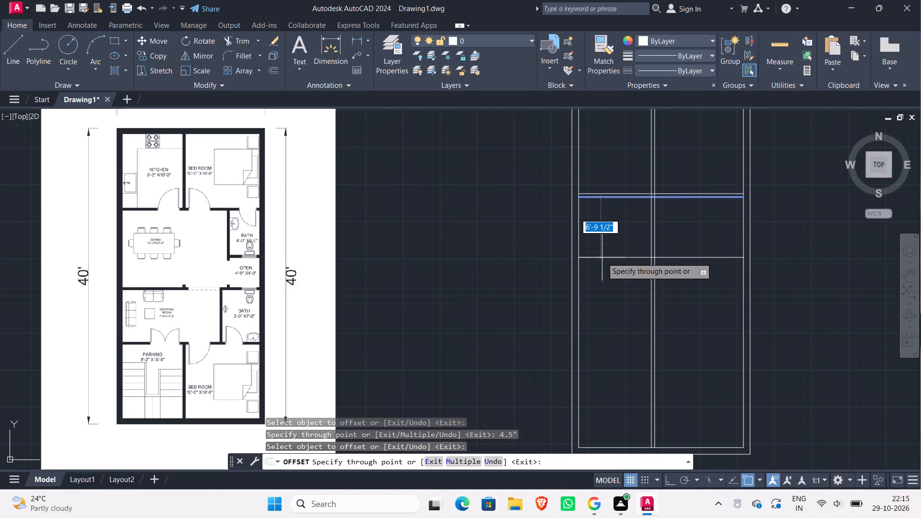
text(10')
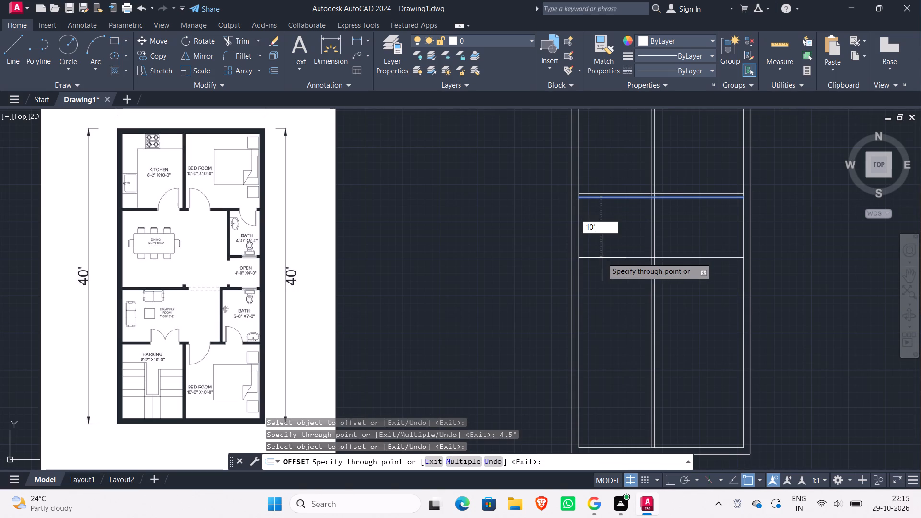
text(5")
key(Return)
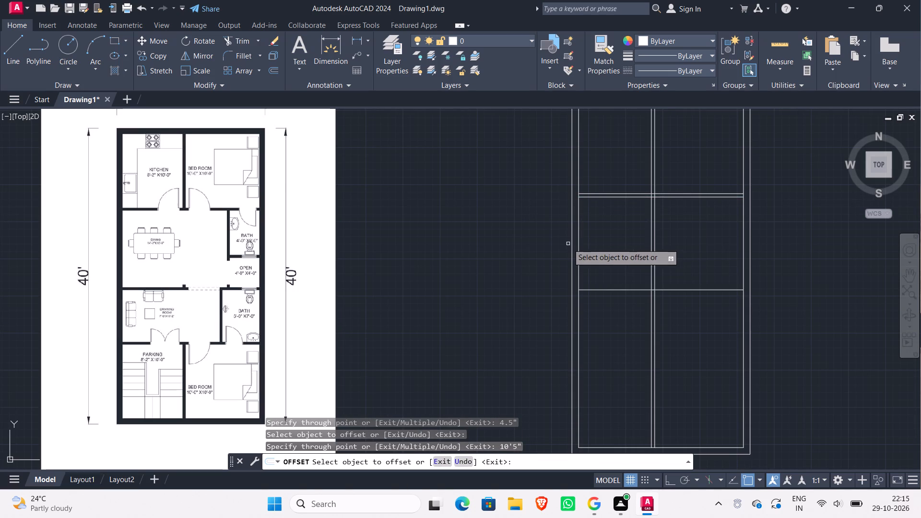
Offset the new horizontal line below the dining area 4.5" downward to give that partition its wall thickness.
scroll(208, 267, up, 1)
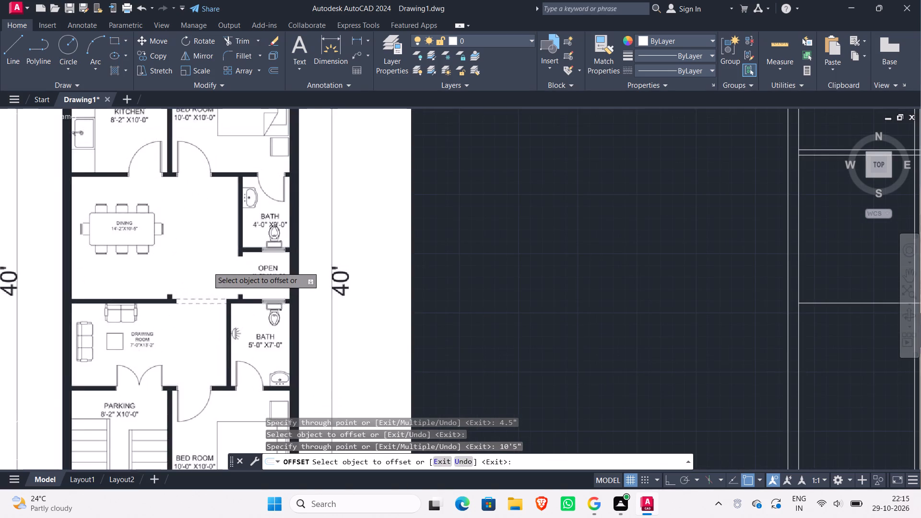
scroll(208, 267, up, 1)
scroll(208, 267, down, 3)
middle_drag(515, 296, 515, 295)
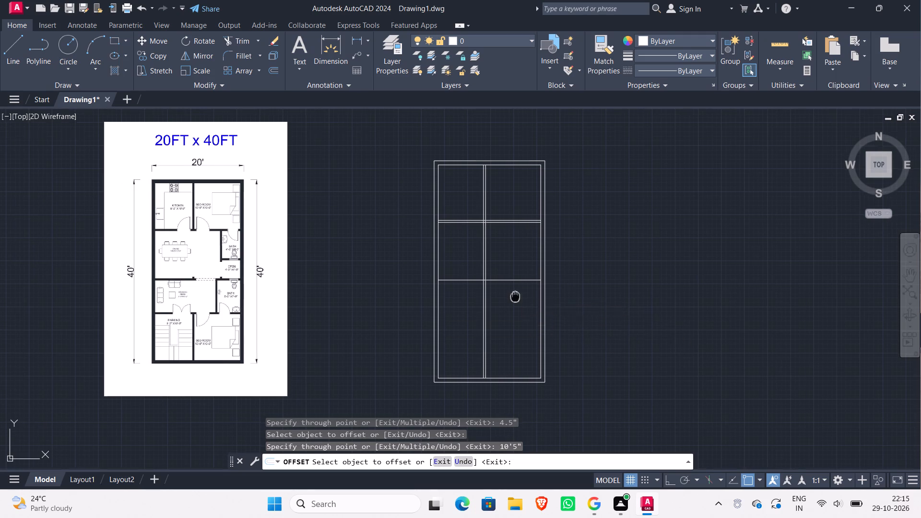
middle_drag(515, 295, 448, 291)
scroll(428, 280, up, 1)
click(381, 274)
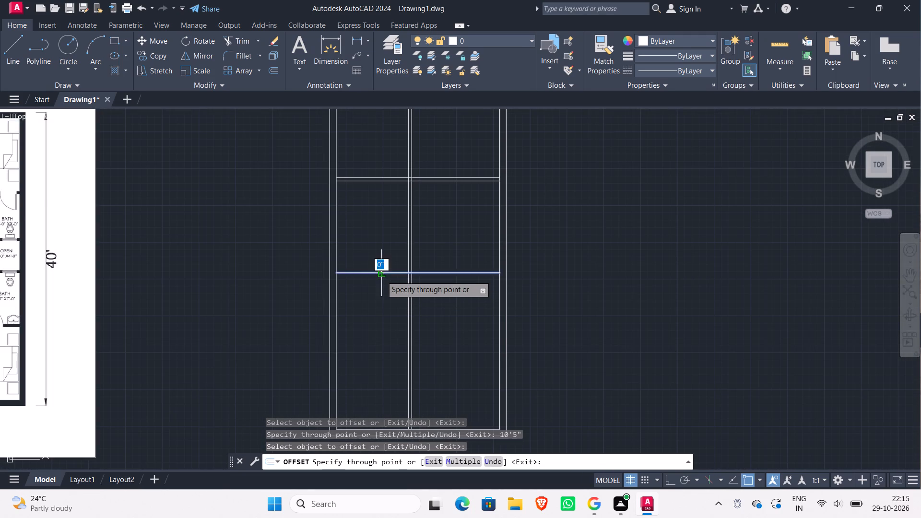
text(4.5")
key(Return)
Offset the lower line of the dining partition 7' downward to mark the drawing room's depth from the plan image.
scroll(232, 309, down, 2)
scroll(177, 310, up, 1)
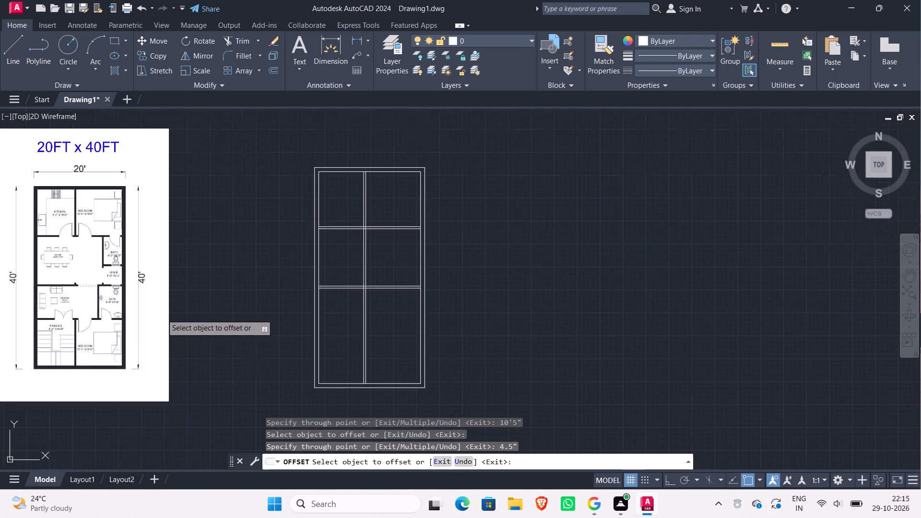
scroll(156, 316, up, 1)
scroll(59, 334, down, 1)
scroll(12, 304, up, 2)
scroll(60, 297, up, 2)
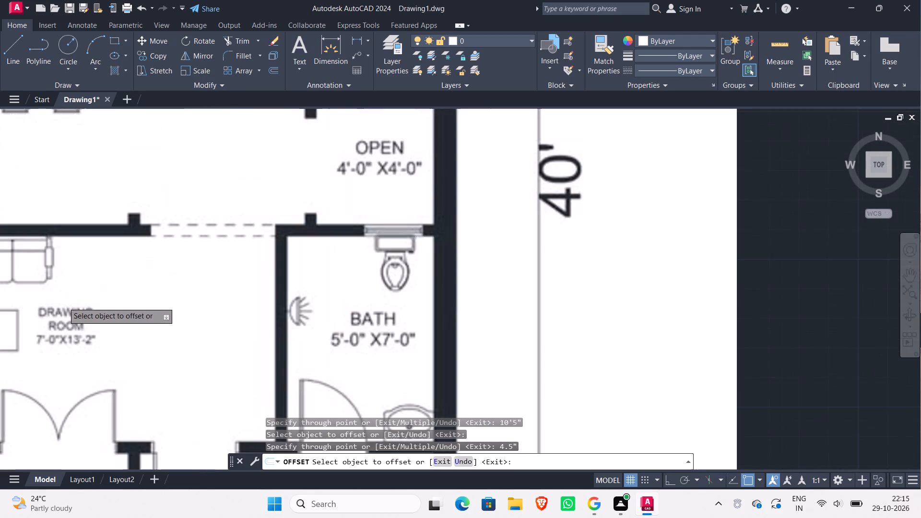
scroll(89, 315, down, 1)
middle_drag(91, 317, 175, 262)
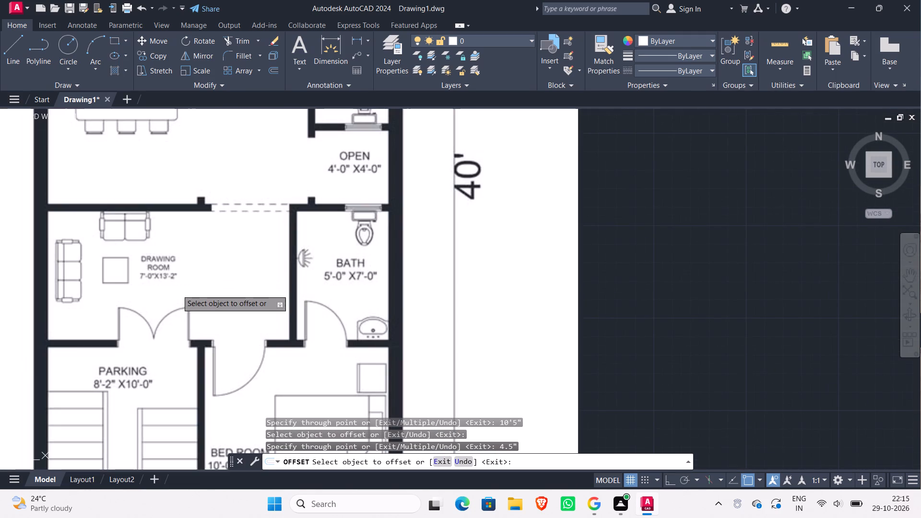
scroll(177, 287, up, 1)
scroll(177, 287, down, 1)
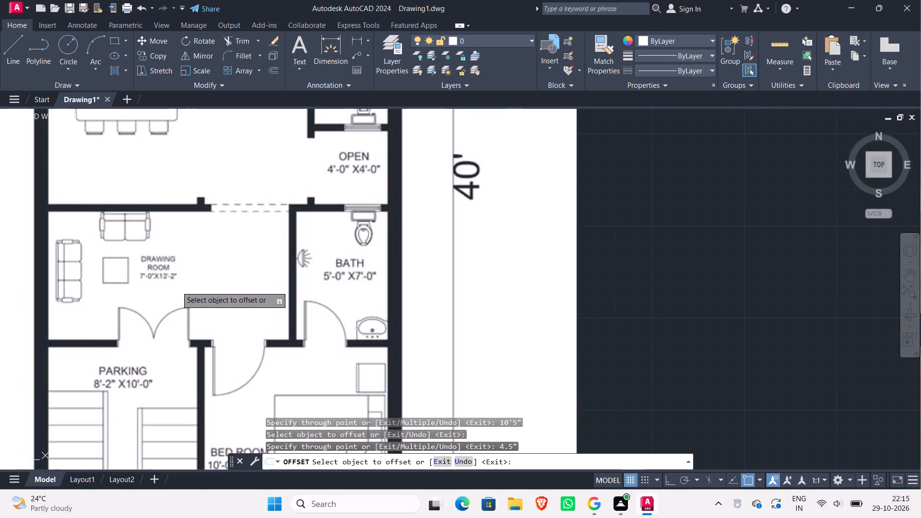
scroll(177, 286, down, 1)
middle_drag(342, 285, 319, 228)
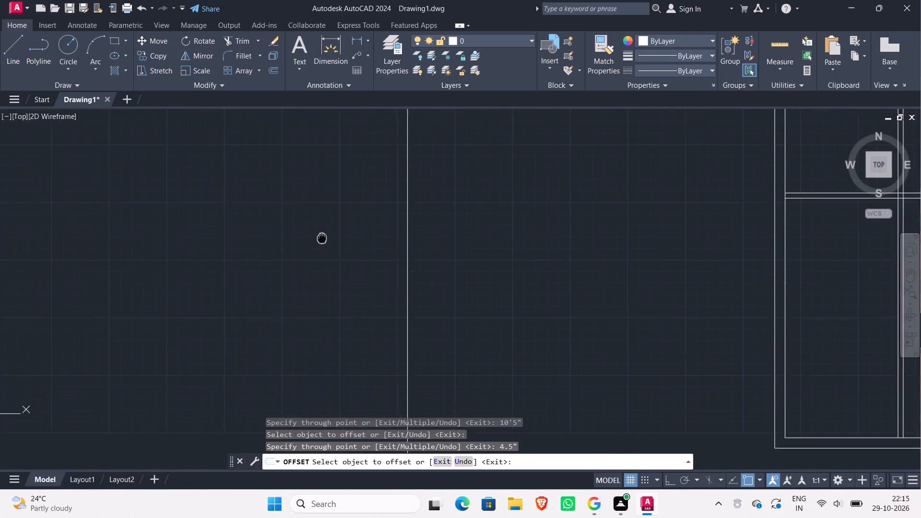
middle_drag(319, 228, 317, 225)
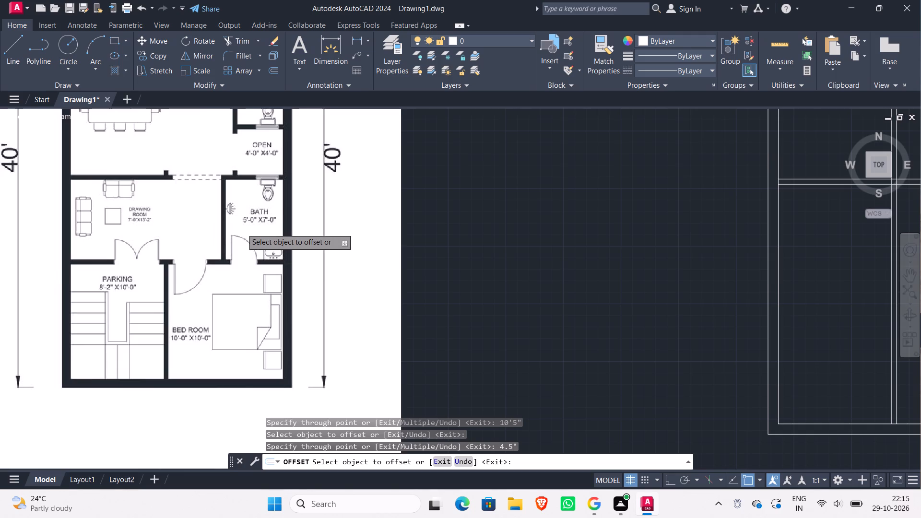
scroll(242, 228, down, 1)
scroll(242, 228, up, 2)
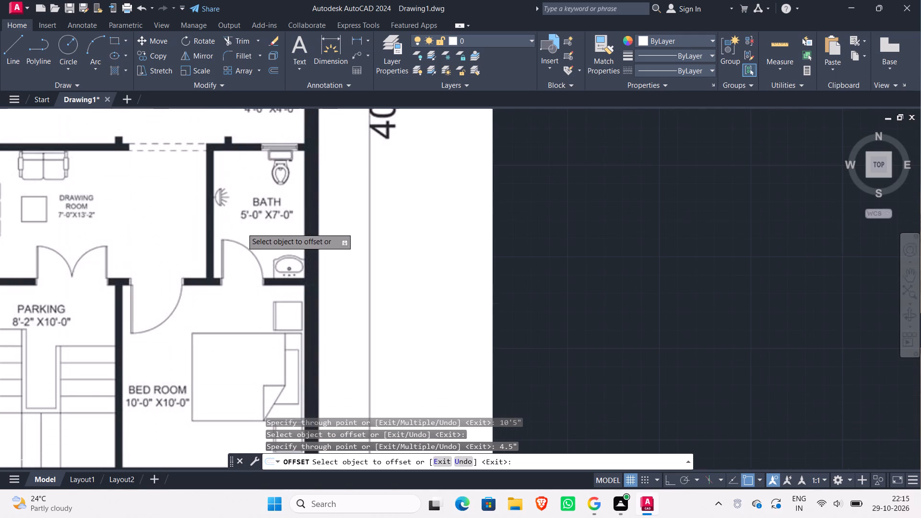
scroll(242, 228, down, 3)
middle_drag(395, 261, 336, 265)
scroll(399, 234, up, 2)
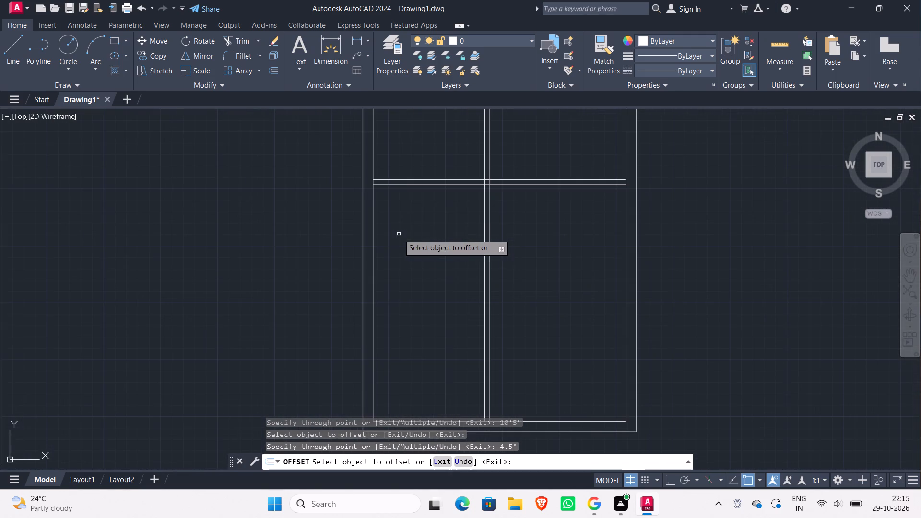
click(405, 185)
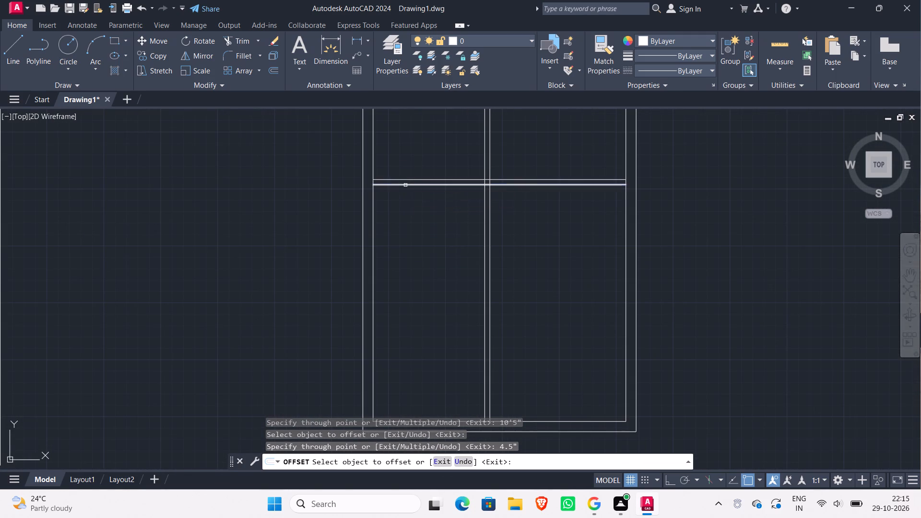
text(7')
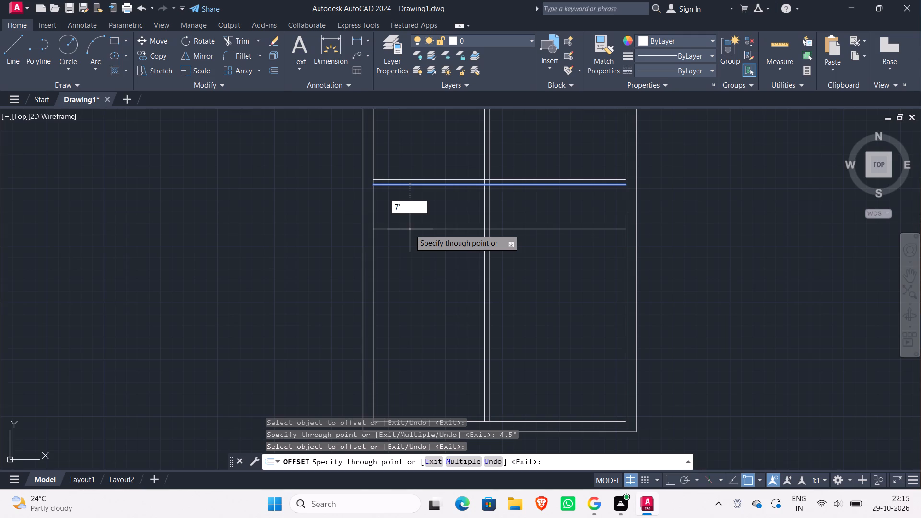
key(Return)
Offset the new horizontal line below the drawing room 4.5" downward to give that partition its wall thickness.
scroll(237, 268, down, 2)
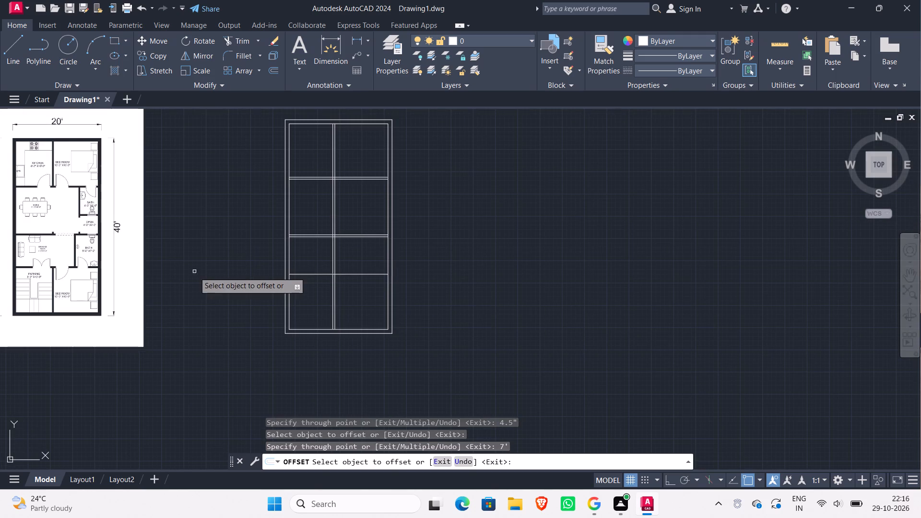
scroll(52, 272, up, 1)
scroll(52, 271, down, 1)
scroll(181, 286, up, 1)
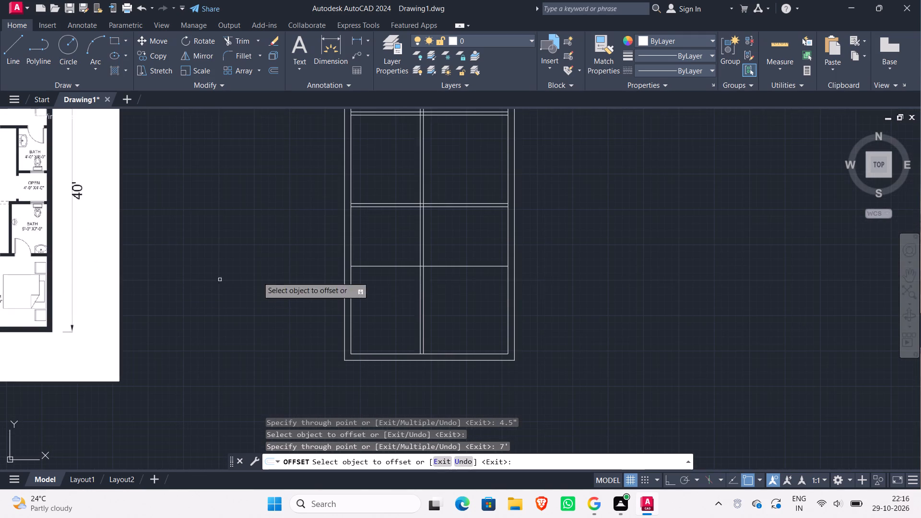
click(397, 265)
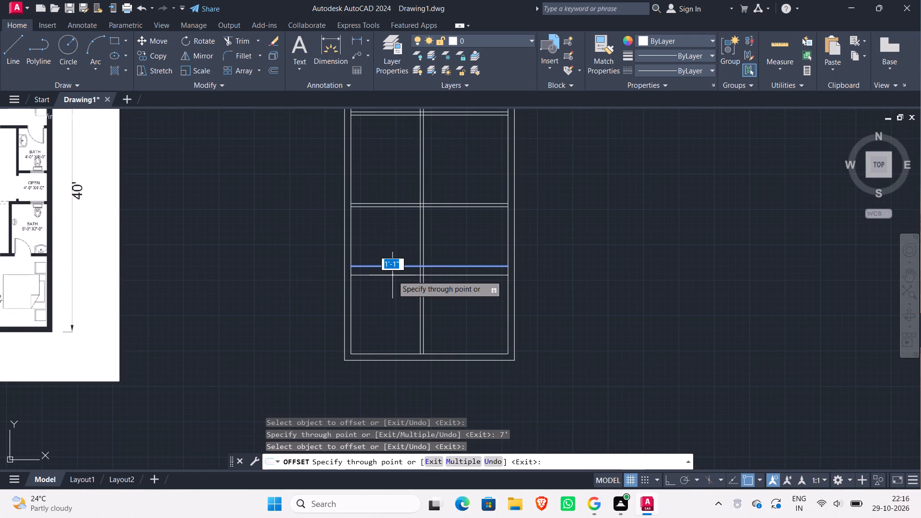
text(4.5)
key(shift+quotedbl)
key(Return)
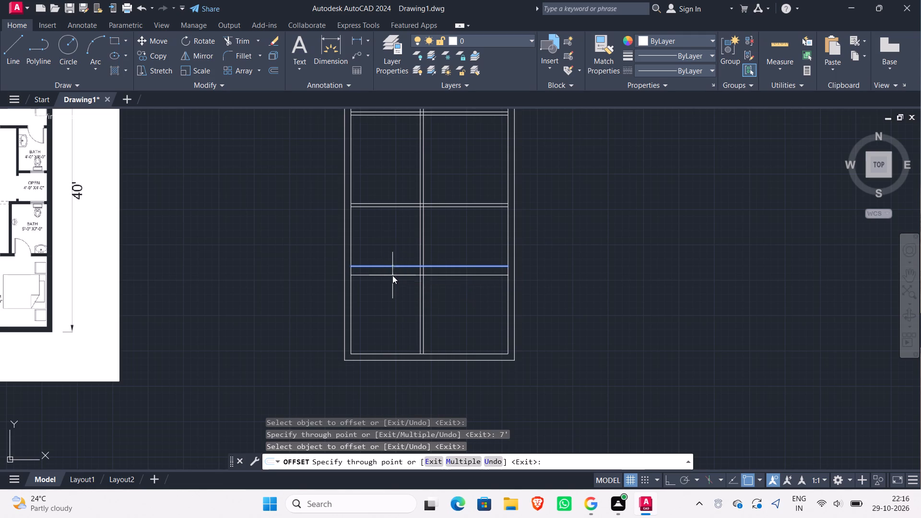
scroll(68, 305, down, 1)
middle_drag(23, 280, 213, 293)
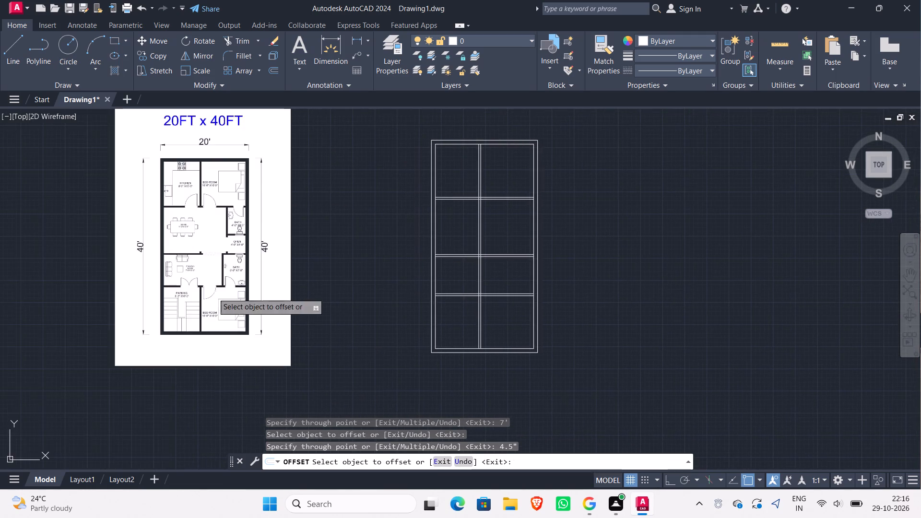
Offset the inner line of the right outer wall 5' inward to mark the lower bath's width from the plan image.
scroll(162, 313, up, 4)
scroll(161, 309, down, 2)
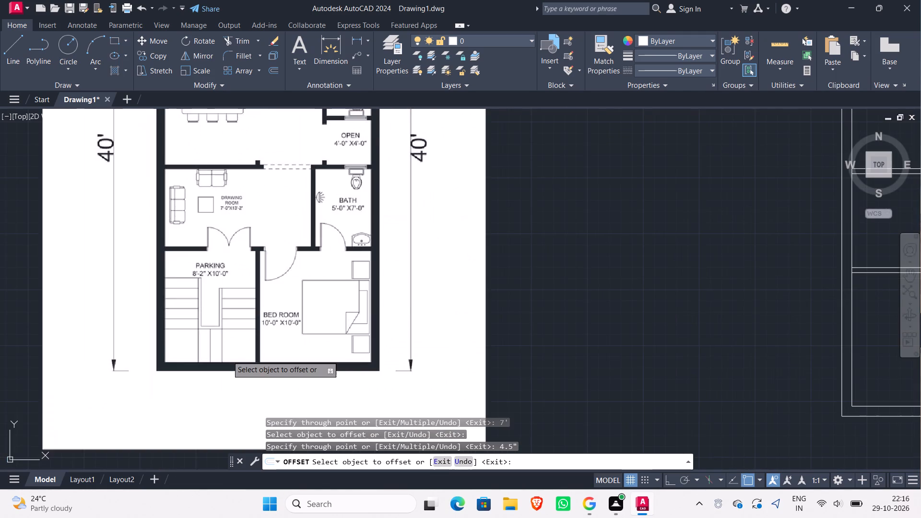
scroll(227, 356, up, 2)
scroll(225, 355, down, 2)
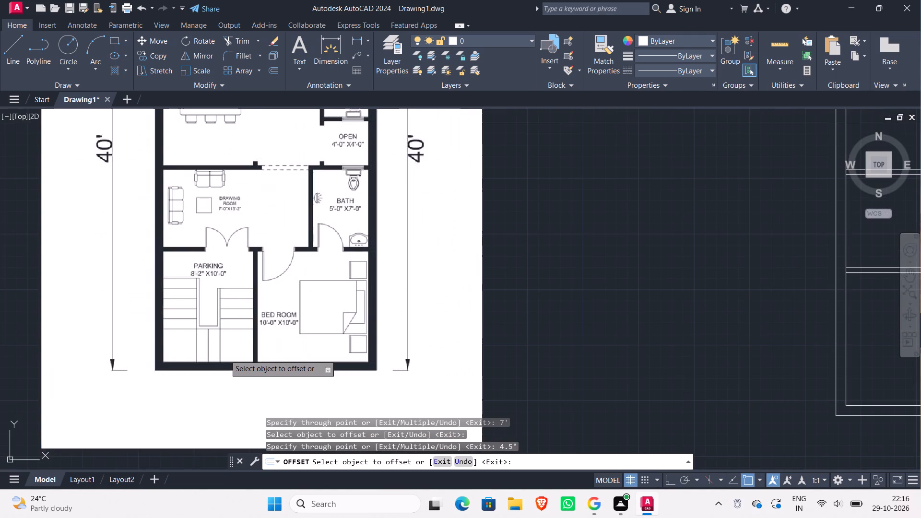
scroll(225, 355, down, 1)
middle_drag(485, 330, 336, 278)
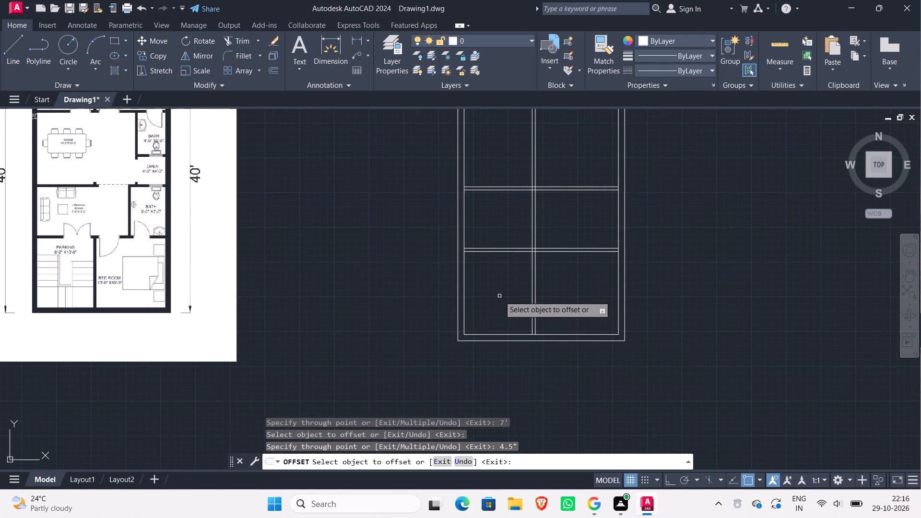
scroll(499, 296, down, 1)
scroll(262, 263, up, 2)
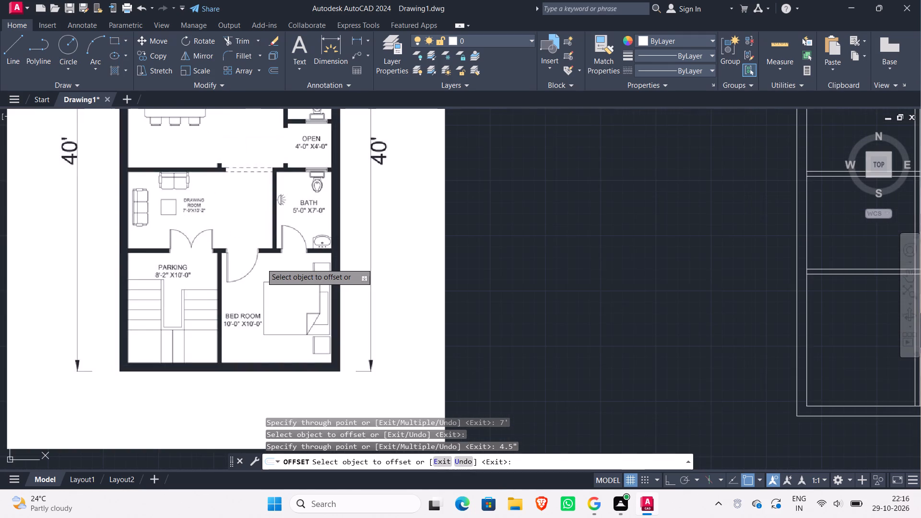
scroll(261, 263, down, 1)
scroll(279, 271, up, 1)
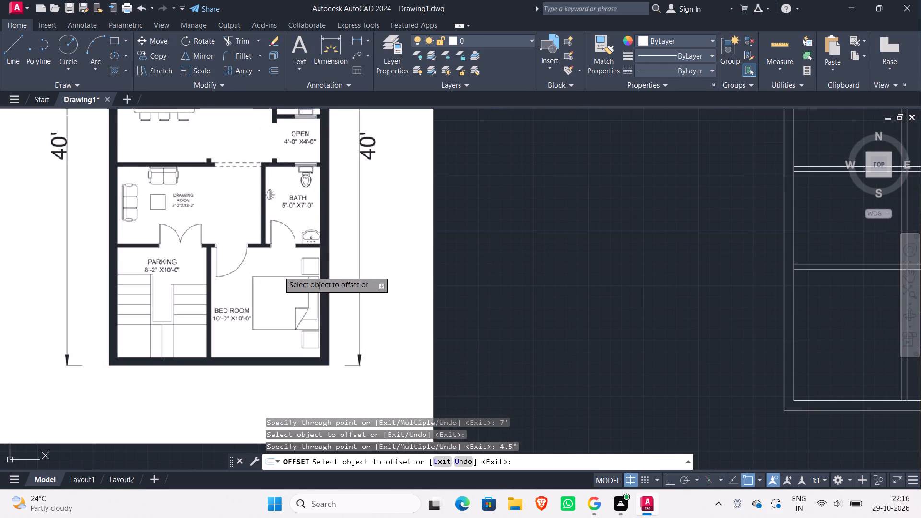
scroll(279, 271, down, 1)
scroll(275, 235, up, 2)
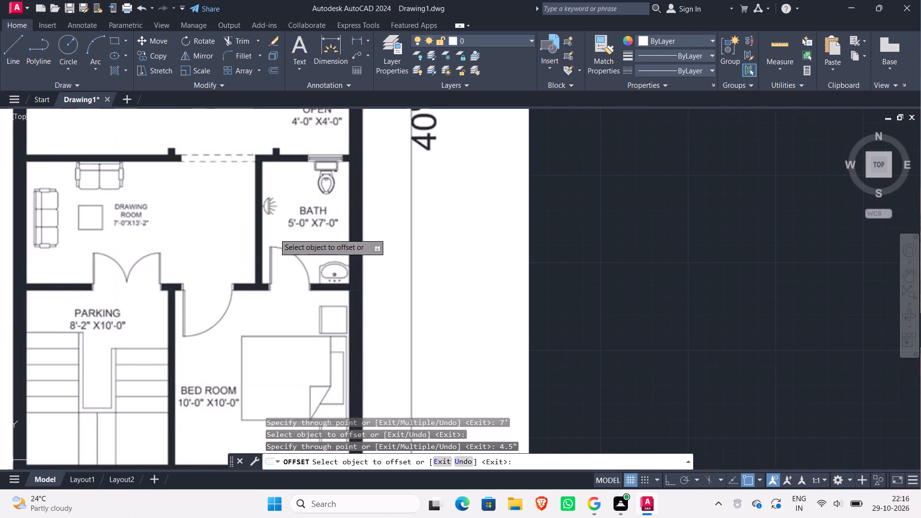
scroll(309, 237, down, 2)
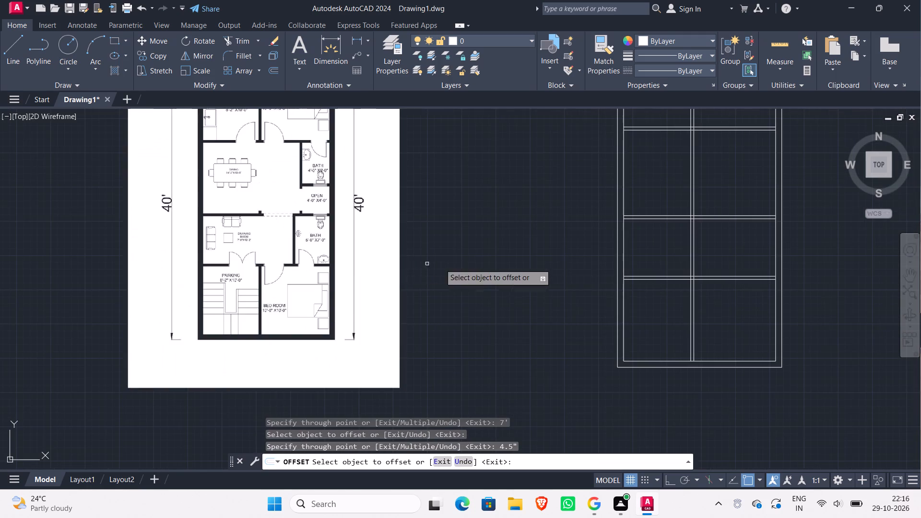
middle_drag(484, 266, 389, 285)
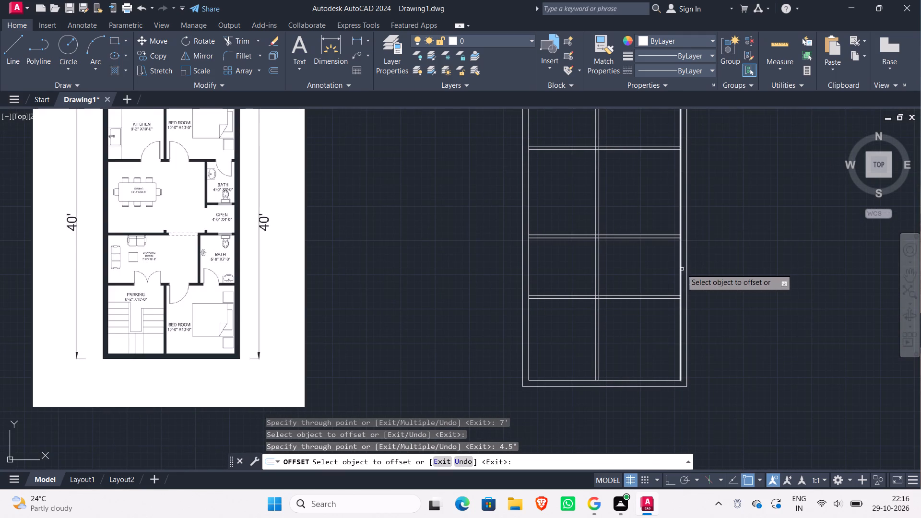
click(680, 268)
text(5')
key(Return)
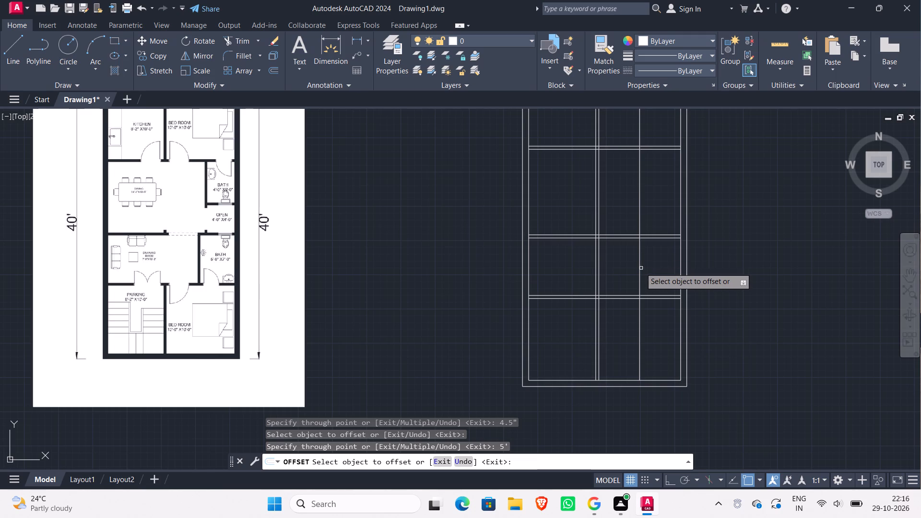
Offset the new vertical bath line 4.5" toward the drawing room to give that partition its wall thickness.
click(640, 268)
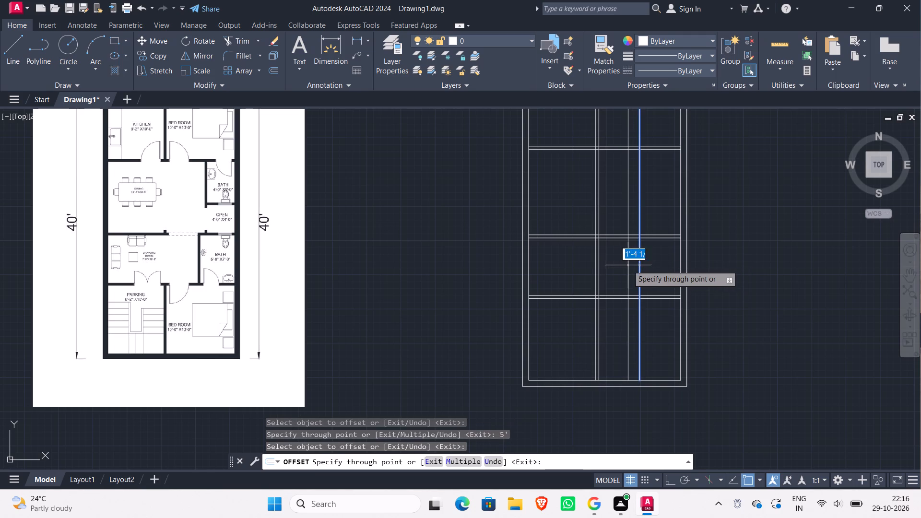
text(4.5")
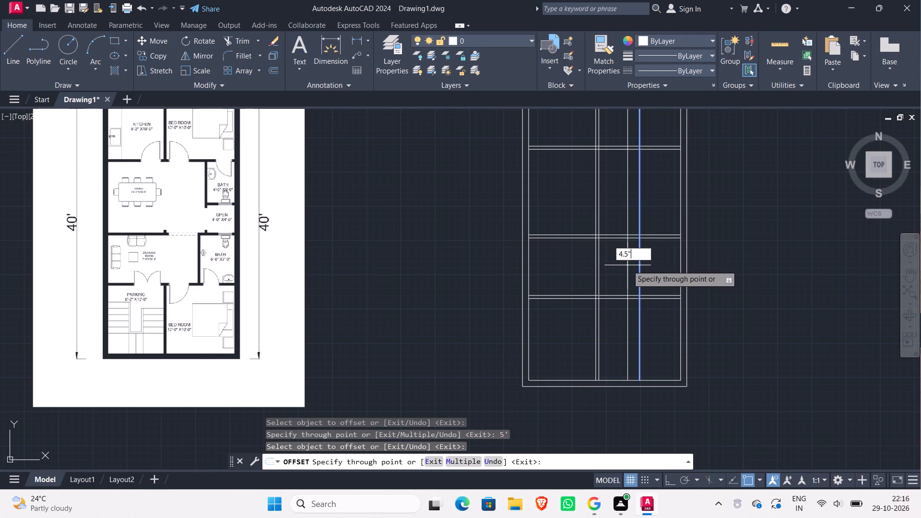
key(Return)
Offset the upper line of the partition between dining area and drawing room 4' upward to mark the open area's depth.
scroll(582, 269, up, 1)
scroll(585, 268, down, 1)
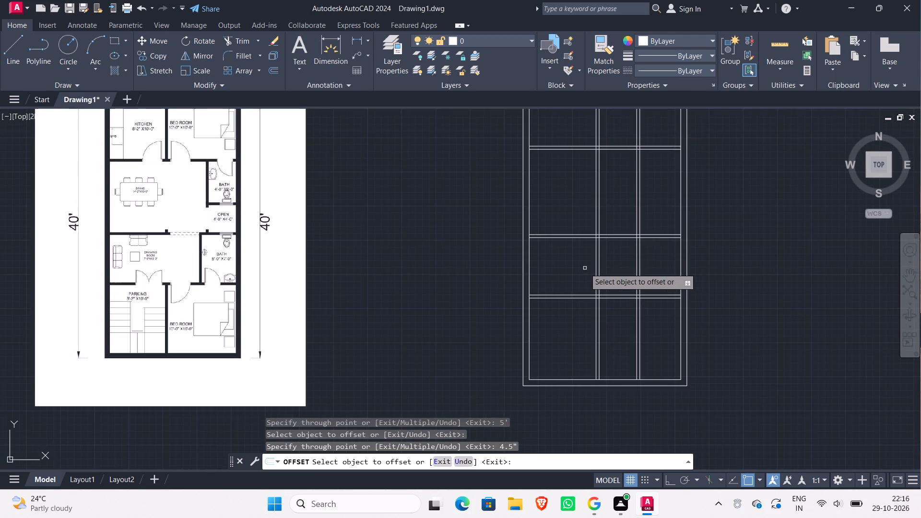
middle_drag(631, 260, 575, 276)
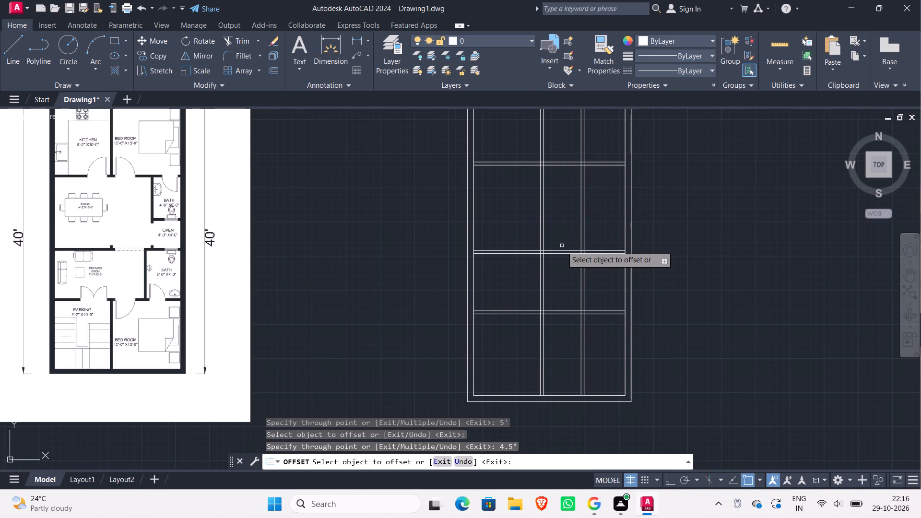
scroll(562, 246, up, 1)
scroll(569, 267, down, 1)
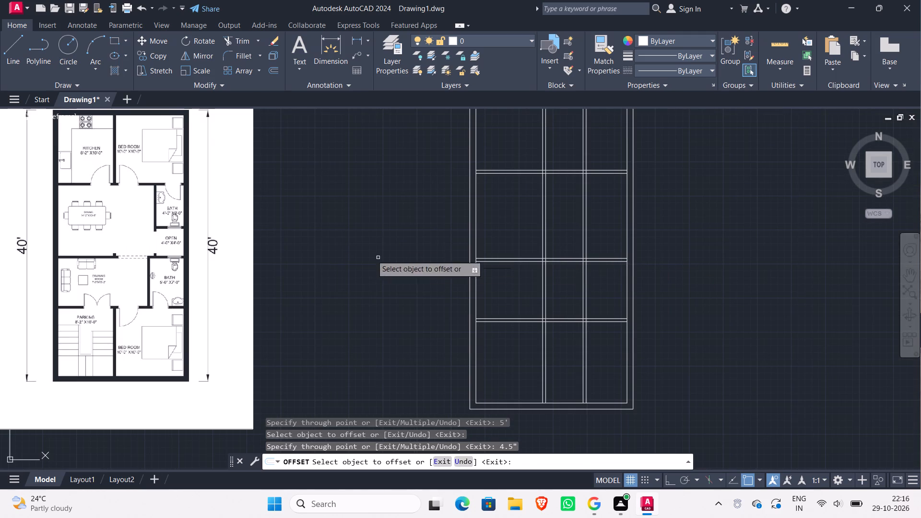
scroll(190, 245, up, 2)
scroll(149, 238, down, 2)
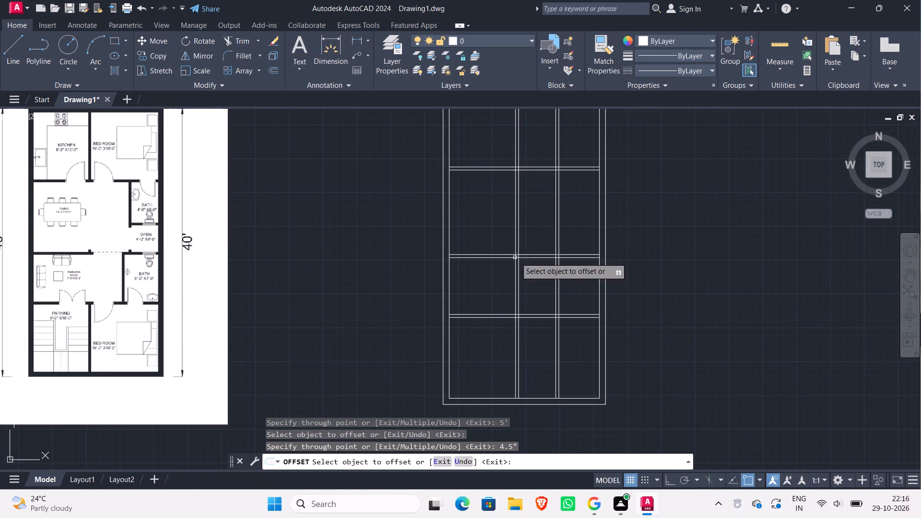
click(583, 253)
text(4')
key(Return)
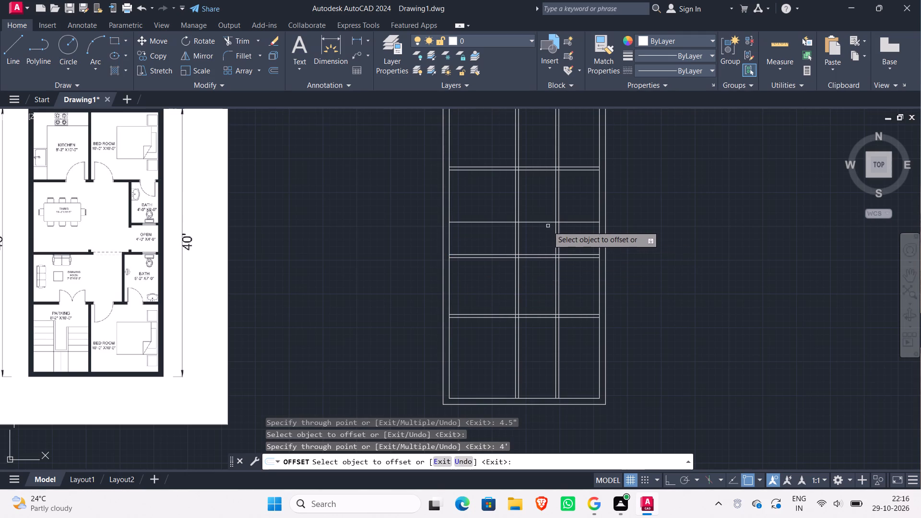
Offset the new horizontal line above the open area 4.5" upward to give that partition its wall thickness.
click(571, 222)
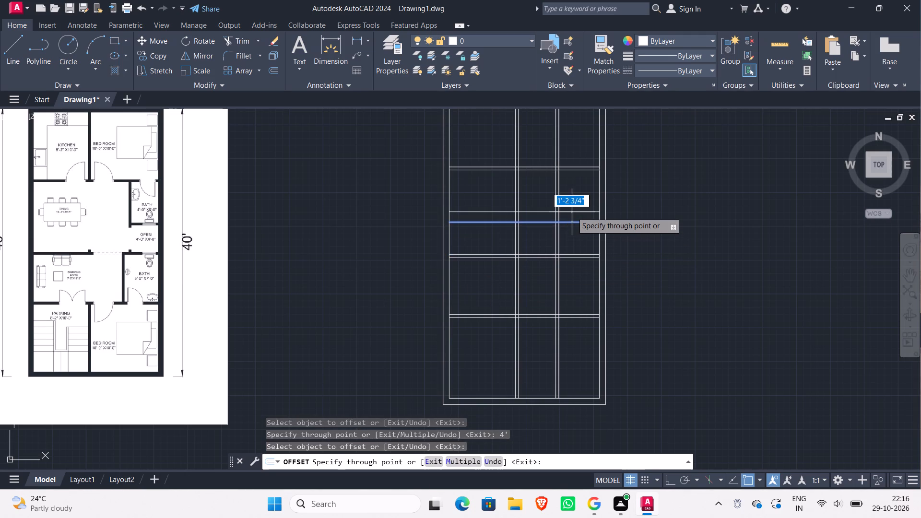
text(4.5")
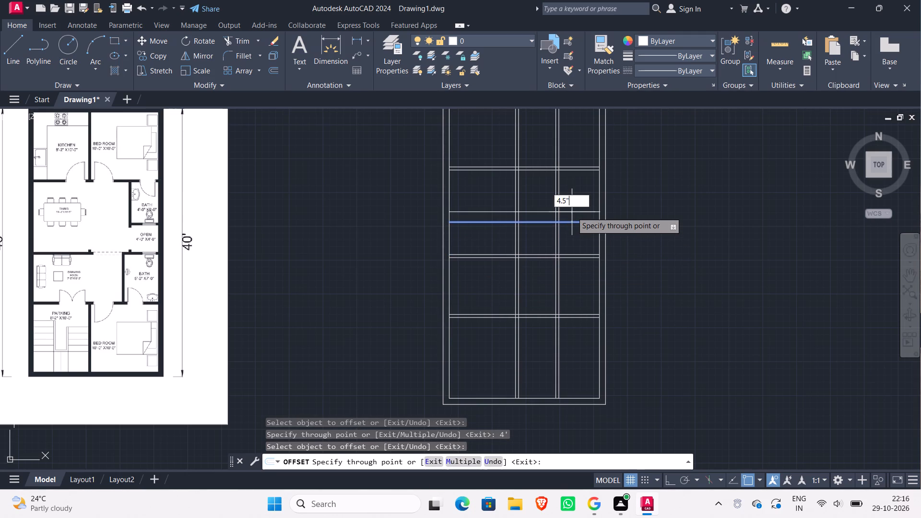
key(Return)
Examine the bath and open area sizes in the plan image against the drafted partitions, and end the Offset command.
scroll(137, 203, up, 1)
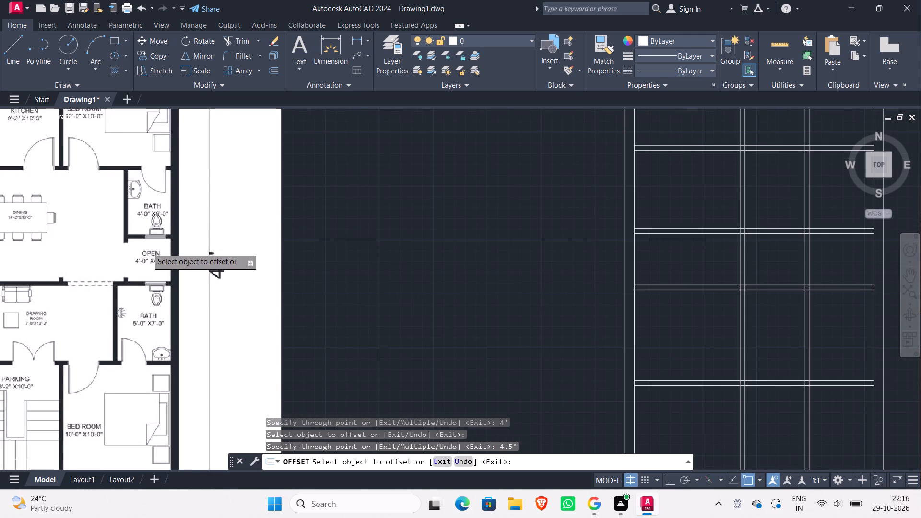
scroll(147, 248, up, 2)
scroll(147, 248, down, 2)
scroll(150, 246, up, 1)
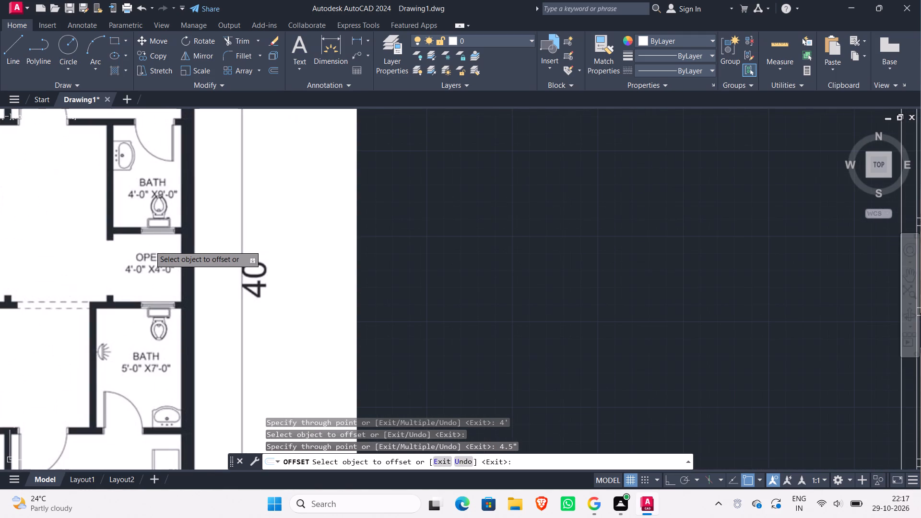
scroll(150, 245, down, 2)
scroll(154, 242, up, 2)
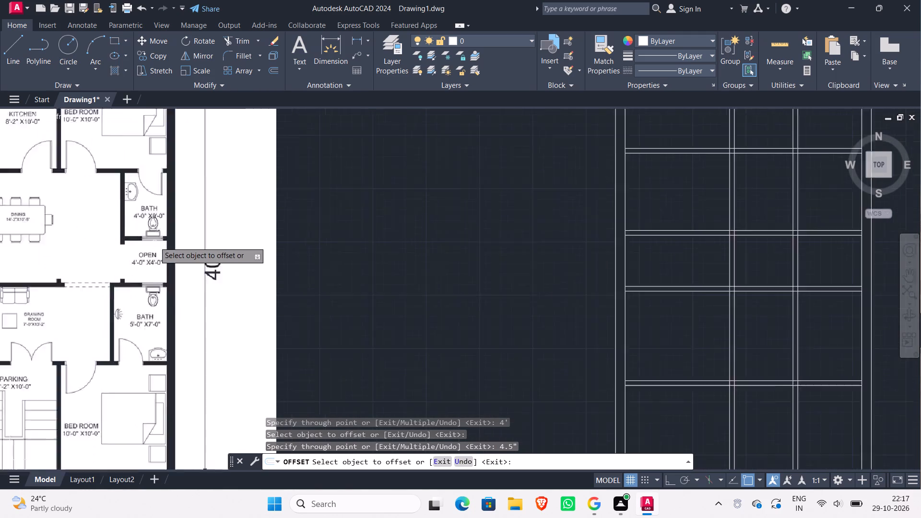
middle_drag(155, 206, 172, 265)
scroll(172, 265, up, 1)
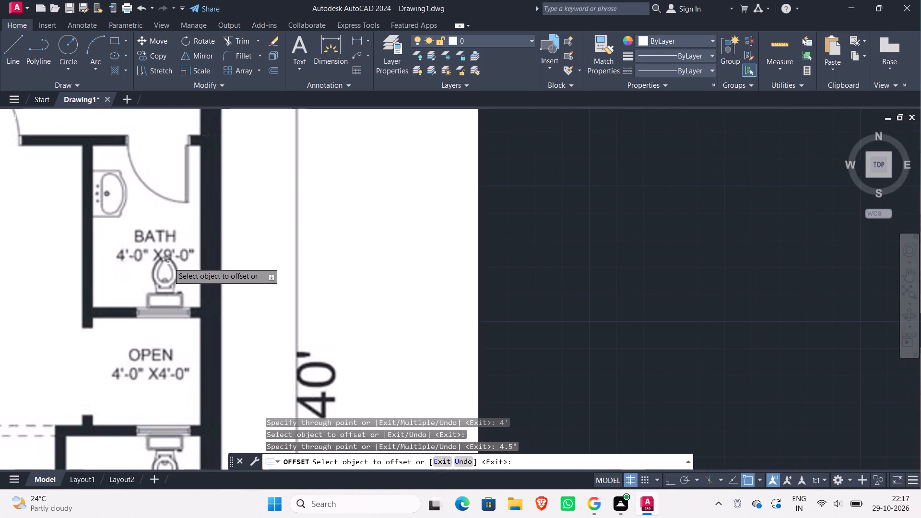
scroll(168, 261, up, 2)
scroll(168, 261, down, 4)
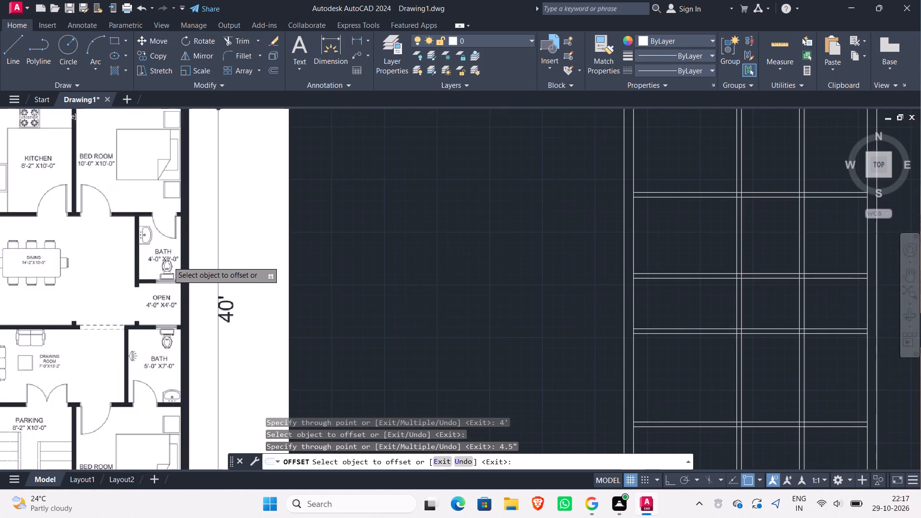
scroll(168, 261, down, 2)
middle_drag(239, 268, 165, 261)
scroll(319, 254, up, 1)
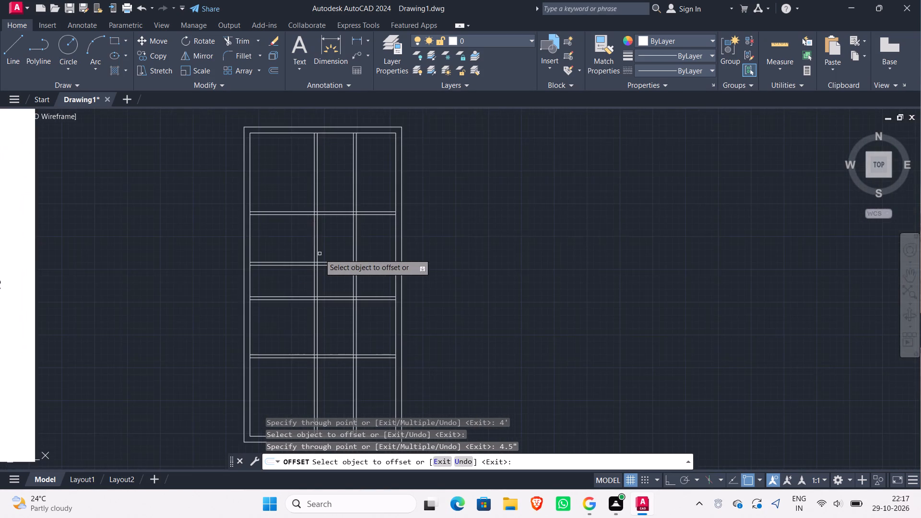
scroll(319, 254, down, 1)
scroll(110, 243, up, 1)
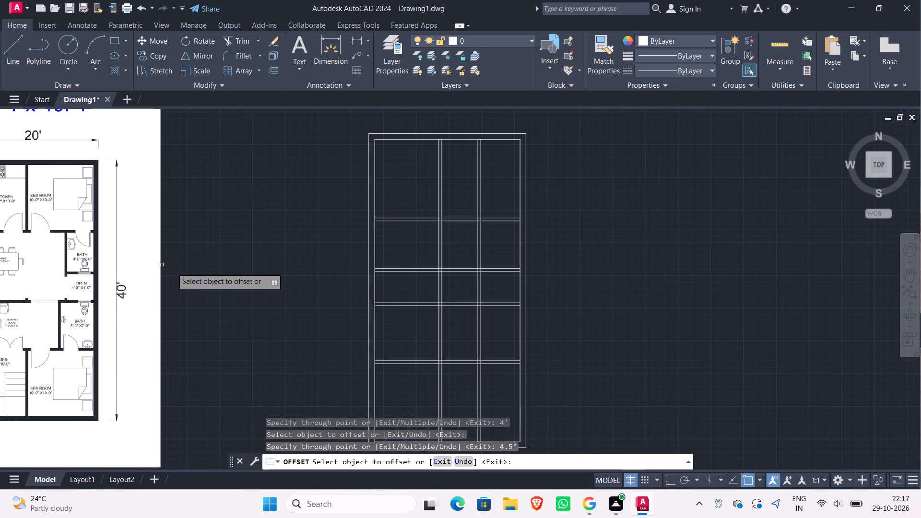
scroll(172, 268, down, 1)
scroll(107, 261, up, 3)
scroll(104, 262, down, 1)
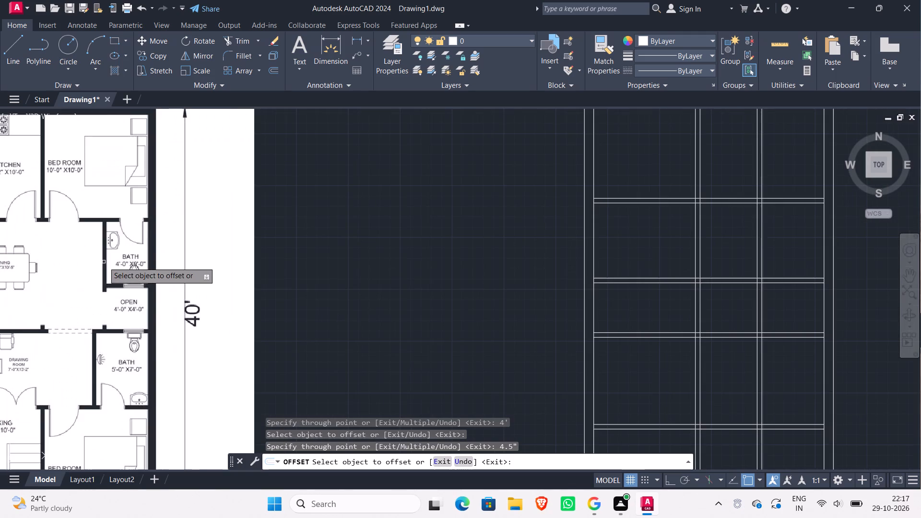
scroll(104, 262, down, 2)
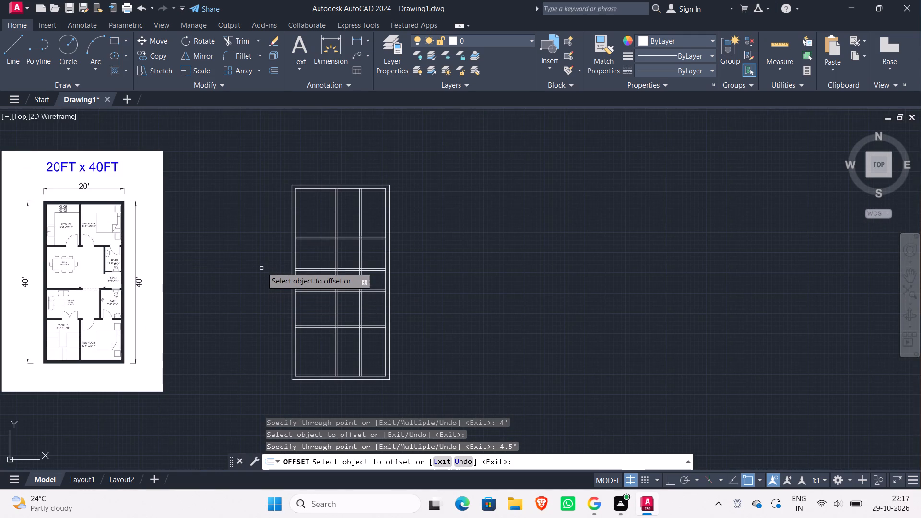
key(Escape)
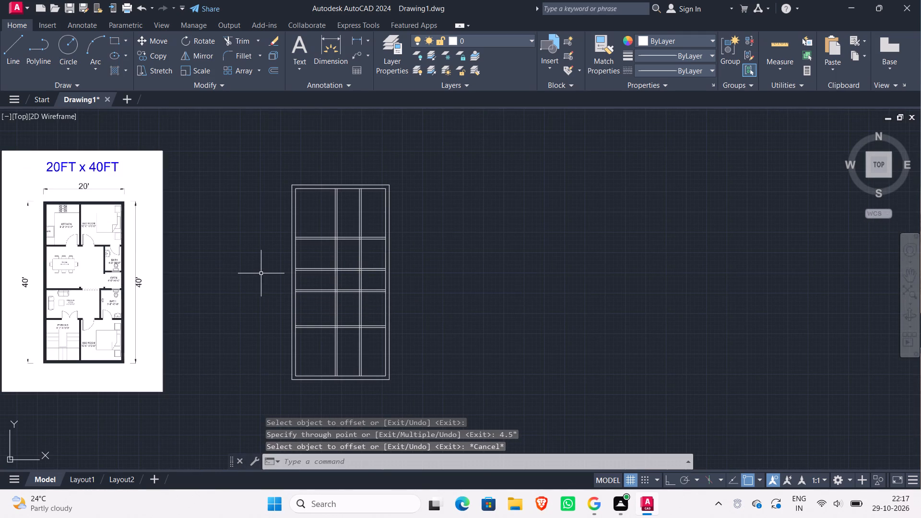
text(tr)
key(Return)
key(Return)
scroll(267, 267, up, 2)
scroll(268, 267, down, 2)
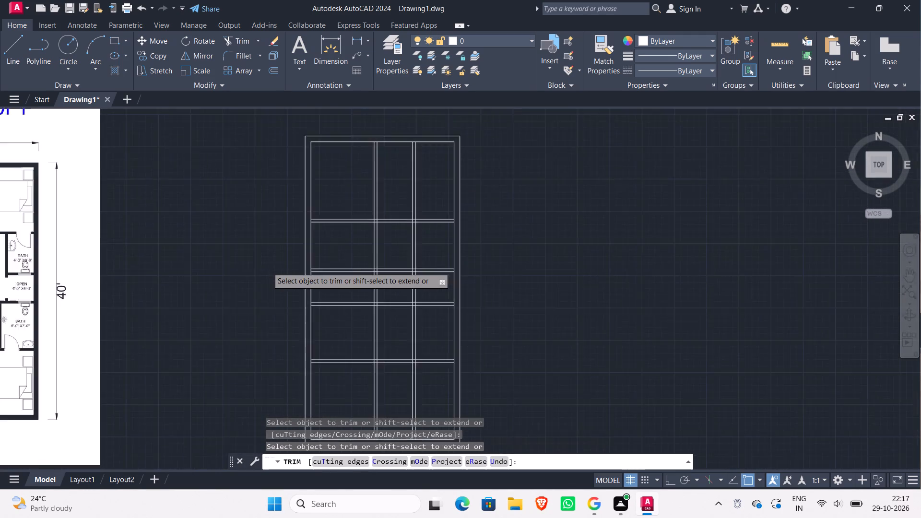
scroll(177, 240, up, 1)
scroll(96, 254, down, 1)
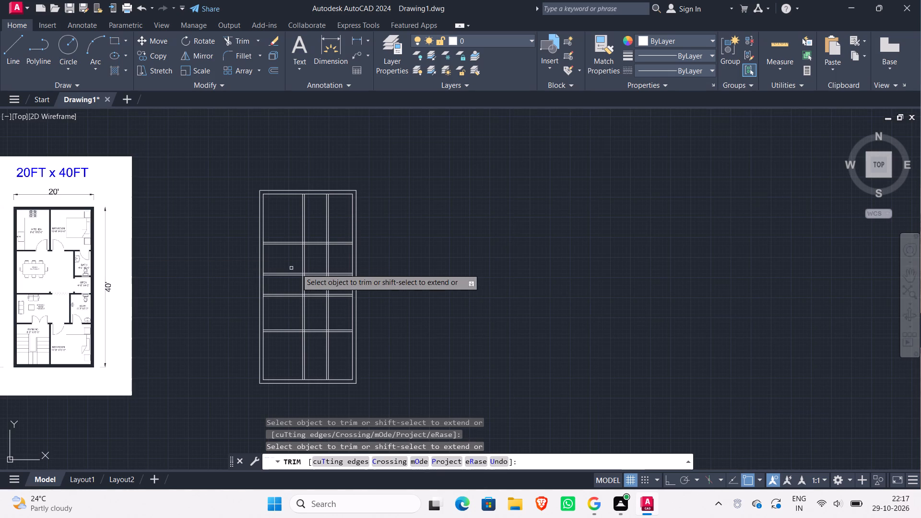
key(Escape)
Trim the vertical bath partition lines out of the upper bedroom, between the top outer wall and the bedroom's lower partition.
text(tr)
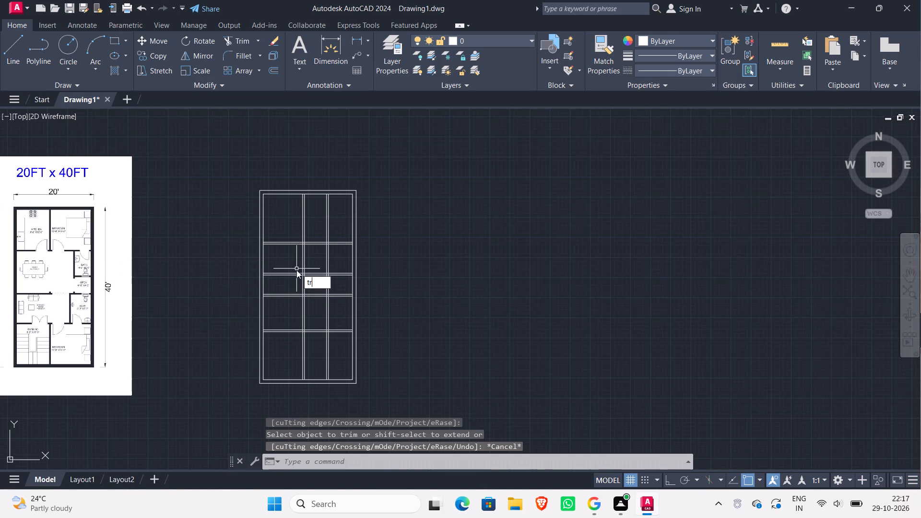
key(Return)
key(Return)
scroll(290, 268, up, 1)
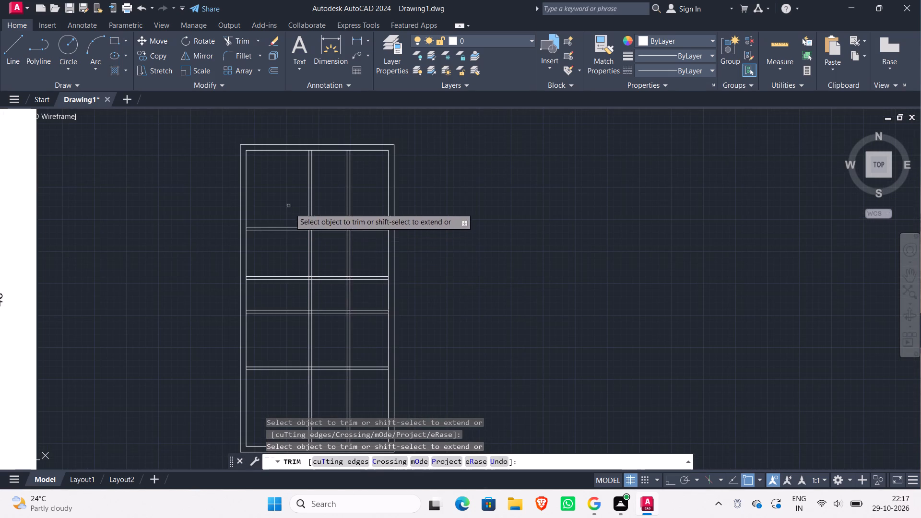
scroll(295, 233, down, 1)
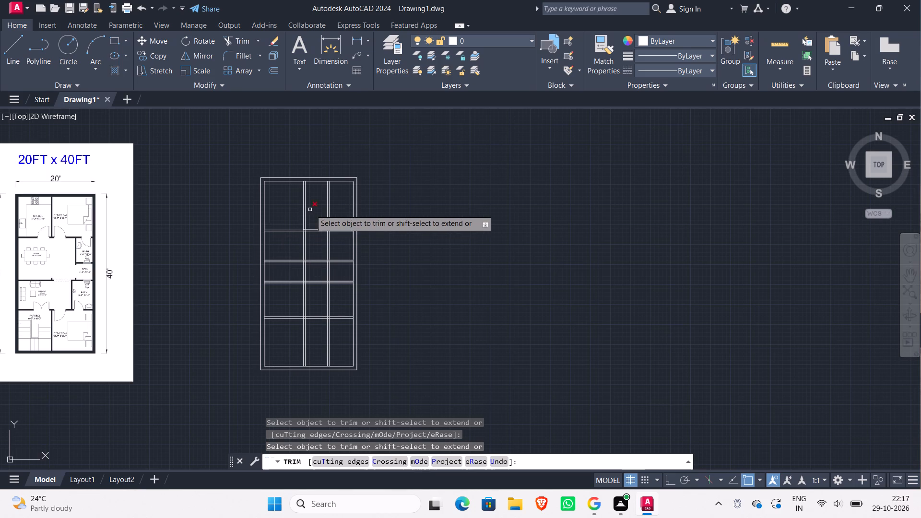
click(337, 207)
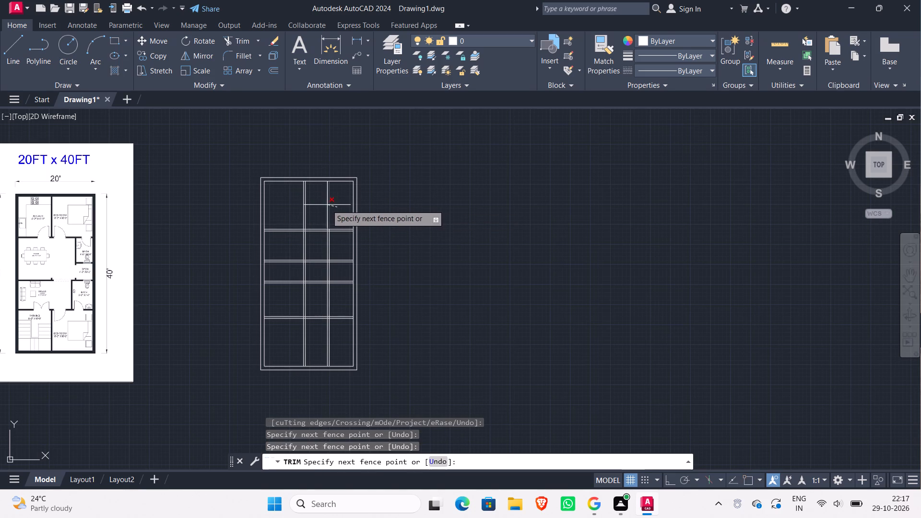
click(324, 205)
scroll(325, 205, down, 1)
scroll(325, 205, up, 1)
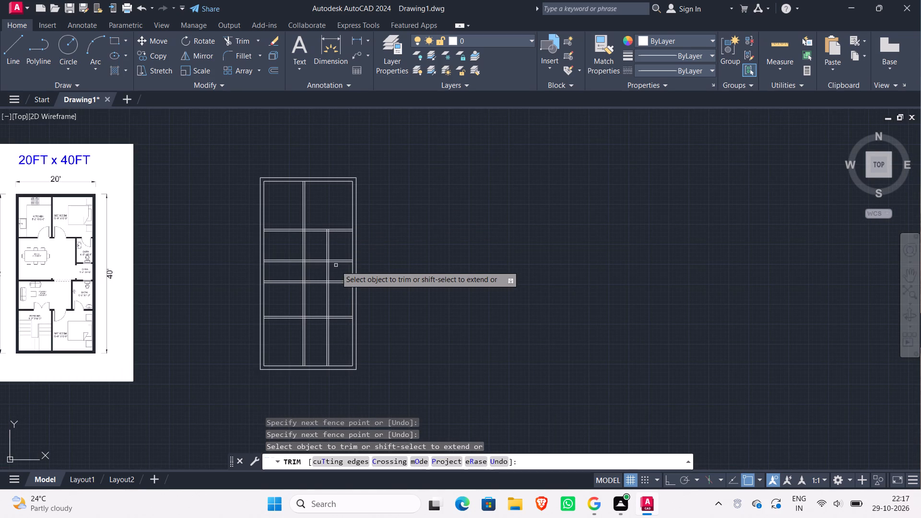
Trim the vertical bath partition lines out of the open area, and the upper bath's lower partition lines out of the passage and dining area.
click(333, 272)
click(314, 267)
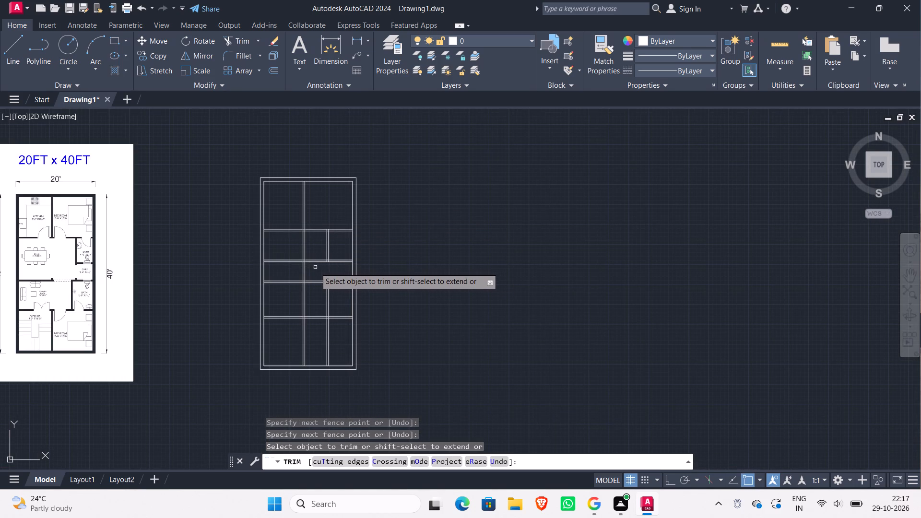
click(318, 271)
click(317, 247)
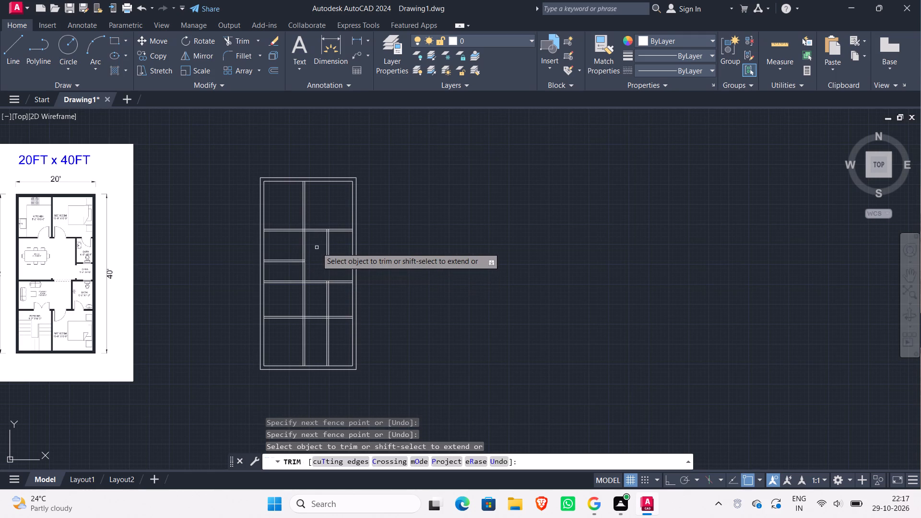
click(287, 272)
click(287, 256)
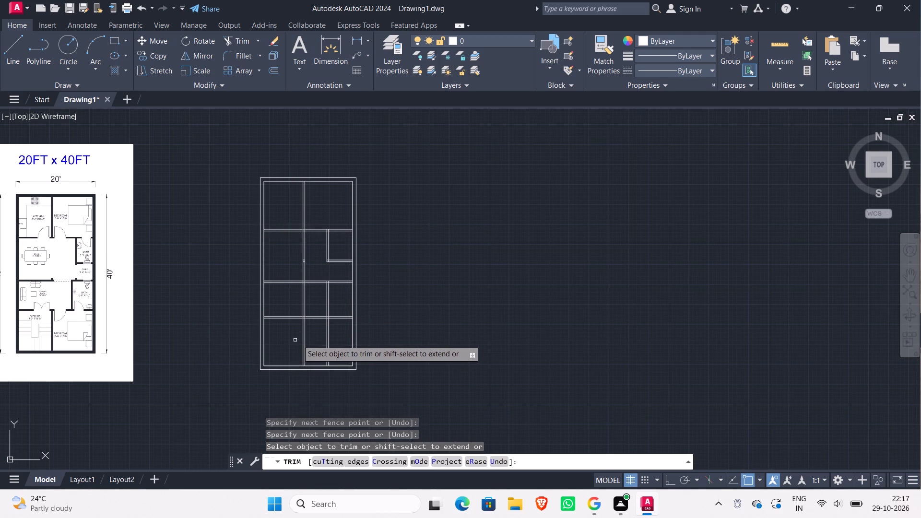
Trim the vertical bath partition lines out of the lower bedroom, and the dining-drawing partition lines out of the passage beside the lower bath.
click(337, 336)
click(320, 336)
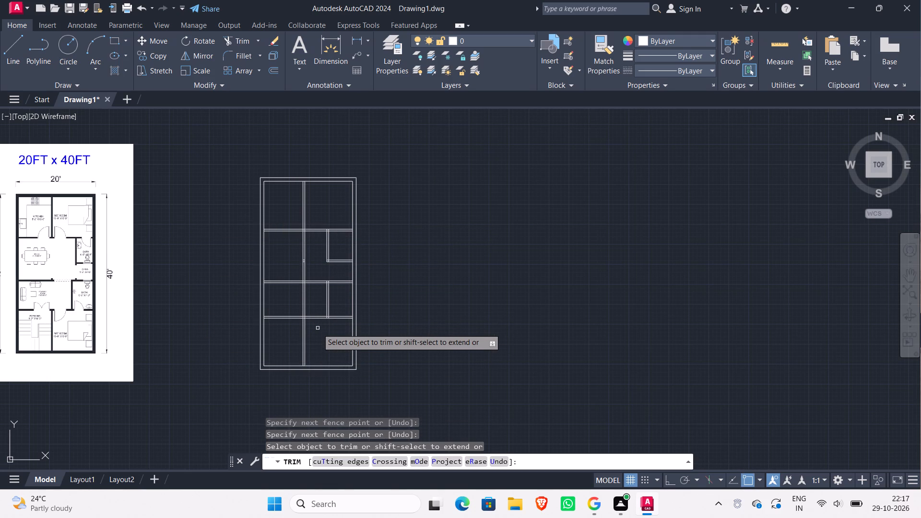
click(317, 287)
click(319, 276)
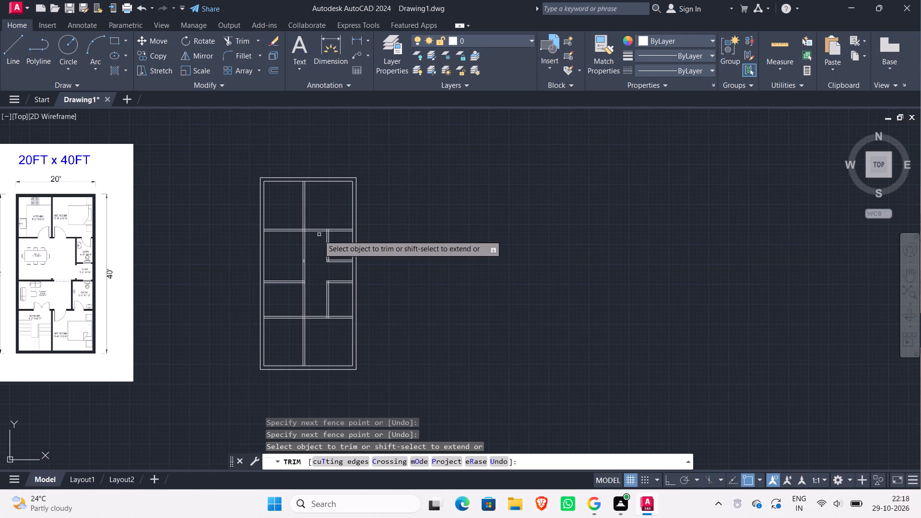
scroll(318, 237, up, 1)
scroll(318, 237, down, 1)
scroll(318, 237, up, 1)
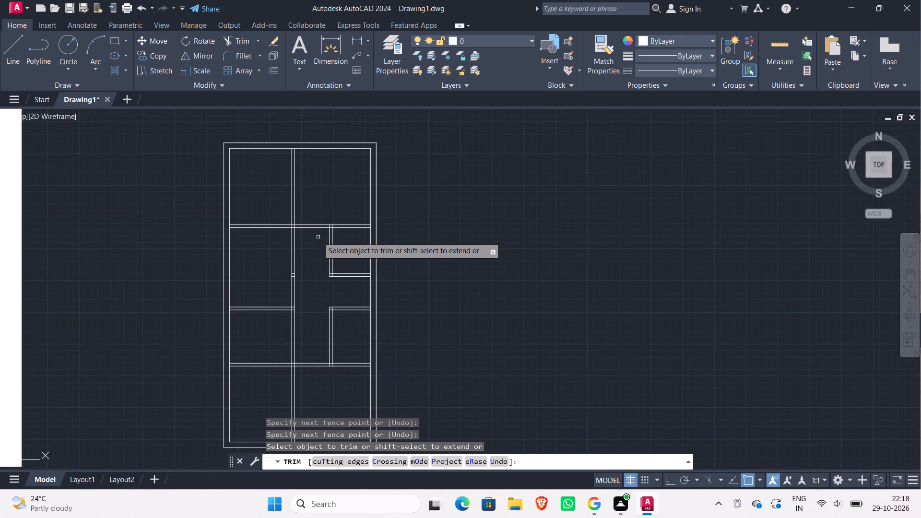
scroll(318, 237, down, 2)
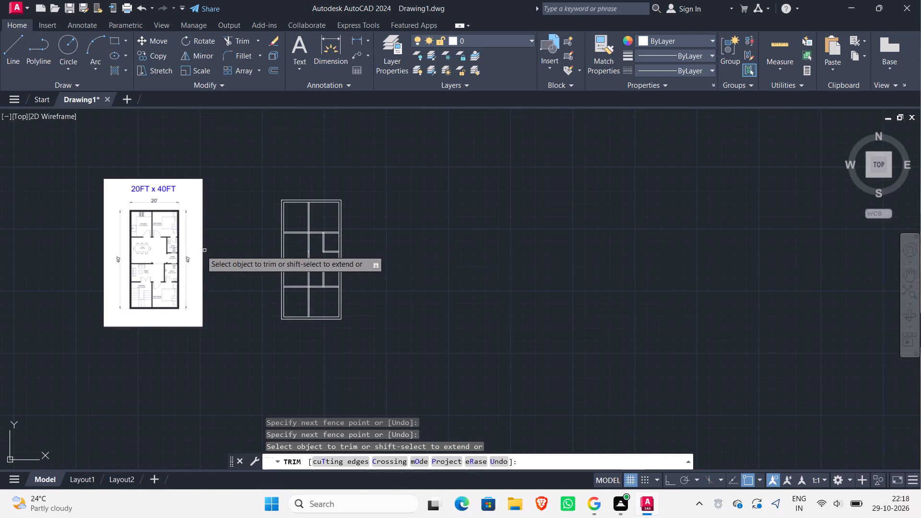
scroll(189, 252, up, 1)
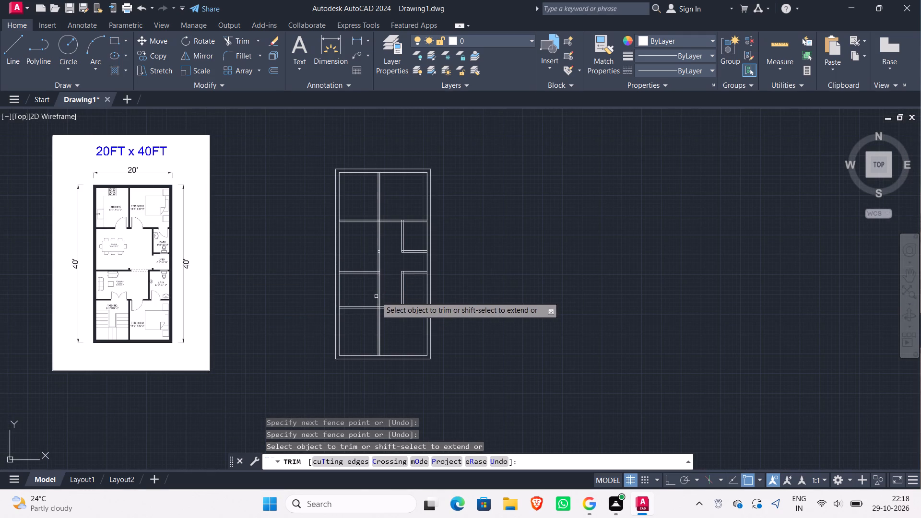
key(Escape)
Trim the left outer wall's inner line where the dining-drawing partition and the drawing room's lower partition meet it.
text(tr)
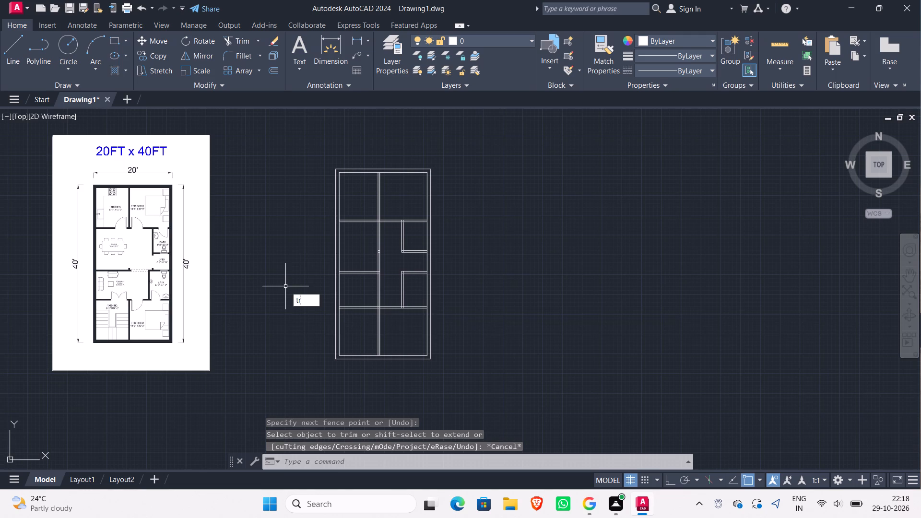
key(Return)
key(Return)
scroll(353, 281, up, 3)
scroll(308, 274, up, 3)
click(289, 272)
click(248, 268)
scroll(248, 267, down, 3)
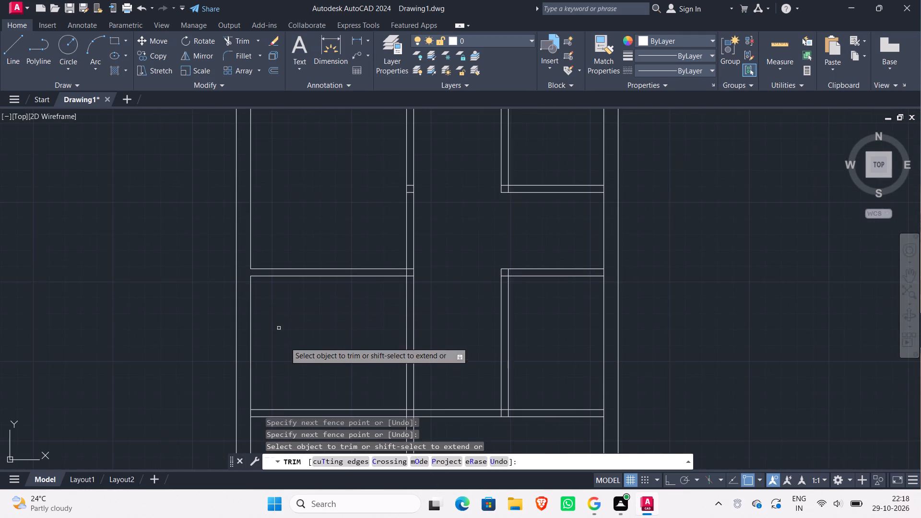
middle_drag(286, 342, 303, 253)
scroll(264, 309, up, 3)
click(285, 370)
click(273, 371)
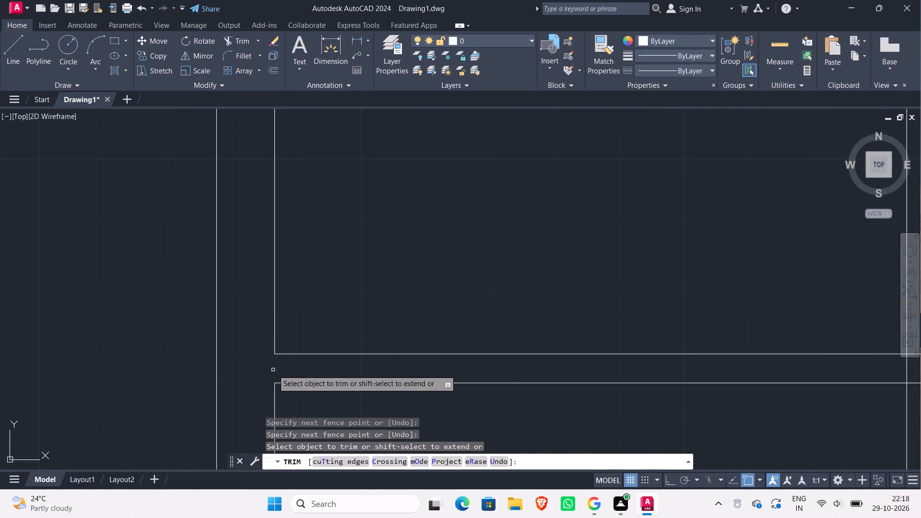
Trim the bottom outer wall's inner line across the lower end of the central vertical partition.
scroll(269, 368, down, 2)
middle_drag(277, 382, 287, 186)
scroll(292, 248, down, 2)
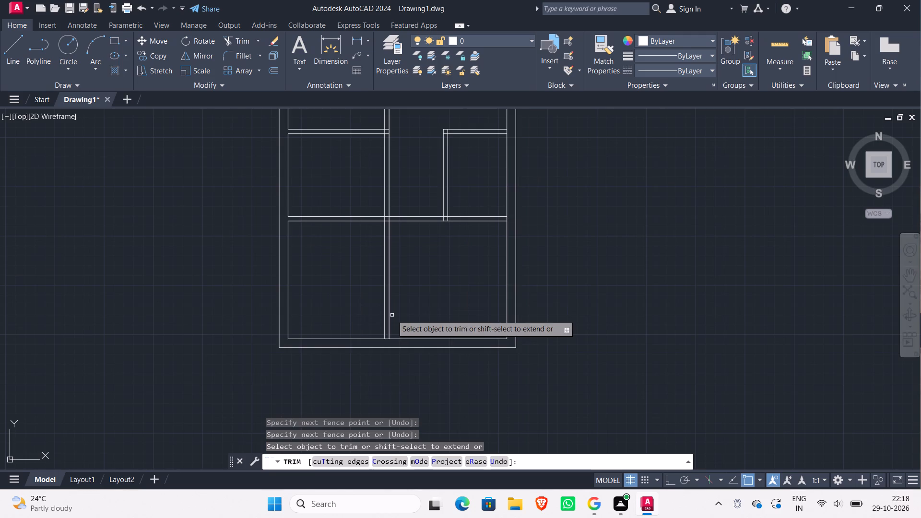
scroll(394, 316, up, 1)
scroll(386, 355, up, 3)
click(374, 360)
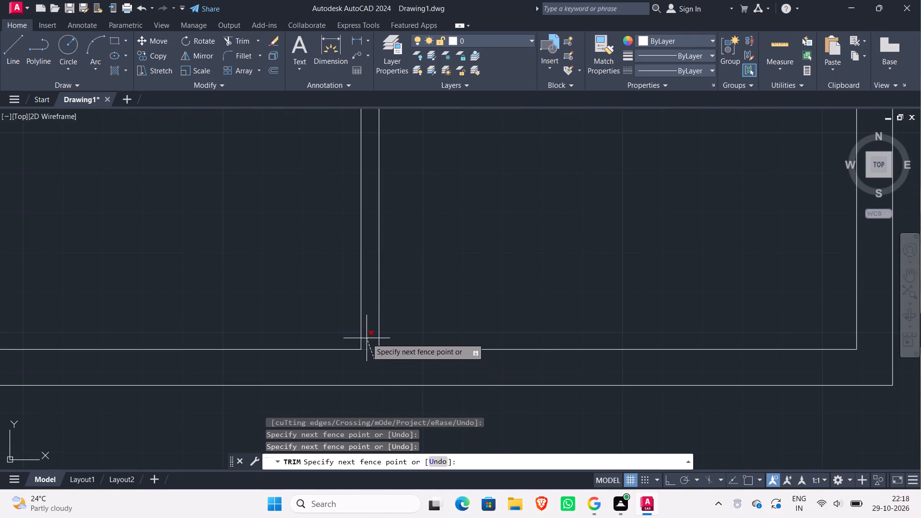
click(366, 338)
Trim the right outer wall's inner line where the lower bedroom's upper partition meets it.
scroll(419, 358, down, 2)
middle_drag(627, 350, 551, 372)
scroll(500, 191, up, 2)
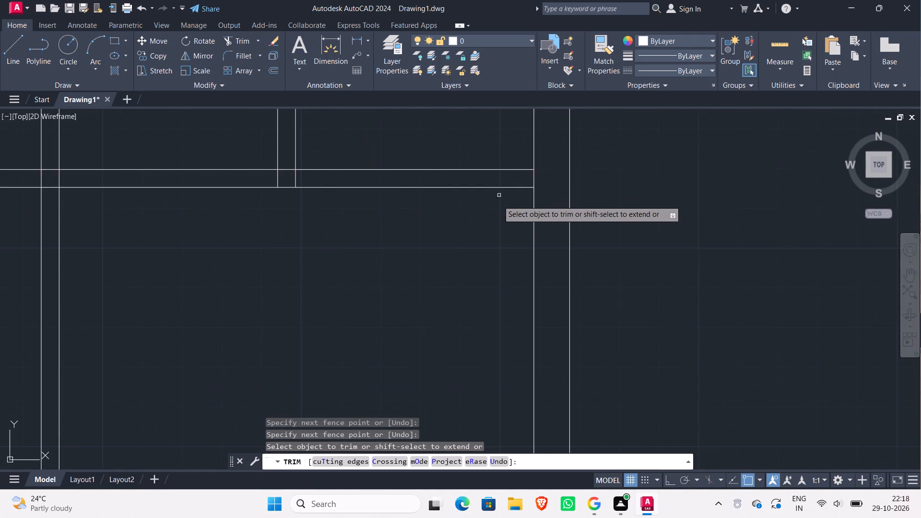
middle_drag(497, 206, 476, 321)
scroll(488, 292, up, 1)
click(532, 292)
click(513, 291)
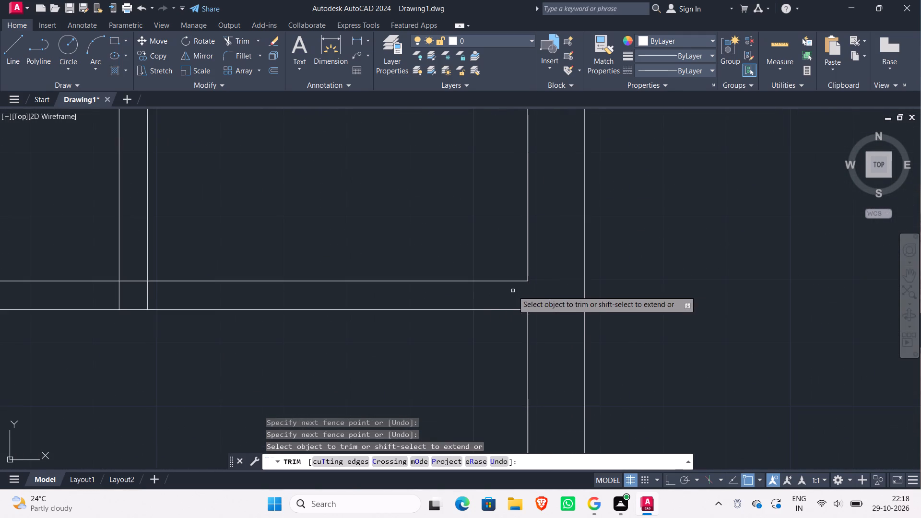
Trim the overlapping lines where the lower bath's vertical partition meets the lower bedroom's upper partition.
scroll(361, 288, down, 1)
middle_drag(228, 283, 279, 283)
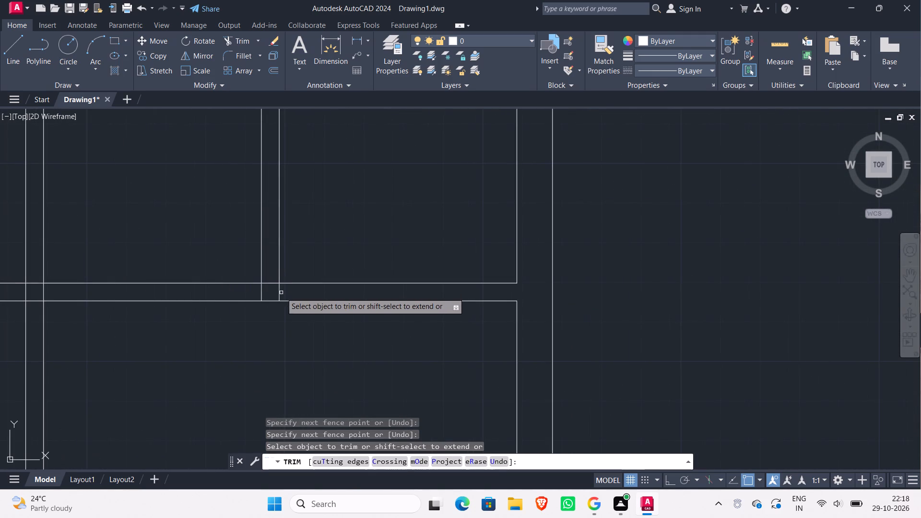
scroll(282, 293, up, 2)
click(283, 290)
click(193, 295)
click(248, 291)
click(254, 243)
Trim the crossing lines inside the intersection of the central vertical partition and the lower bedroom's upper partition.
scroll(254, 243, down, 2)
middle_drag(214, 283, 431, 290)
scroll(244, 283, up, 2)
click(261, 251)
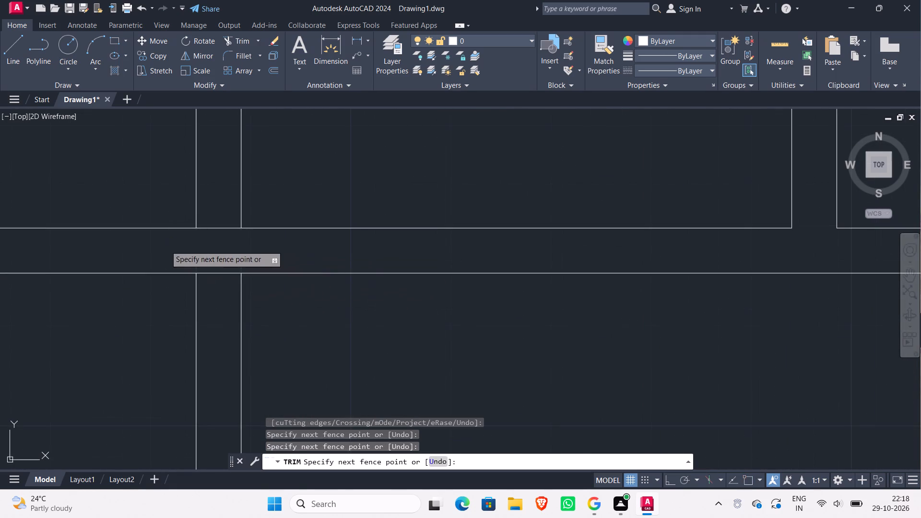
click(165, 246)
click(212, 294)
click(223, 192)
Trim the overlapping lines where the dining-drawing partition meets the central vertical partition.
scroll(223, 192, down, 3)
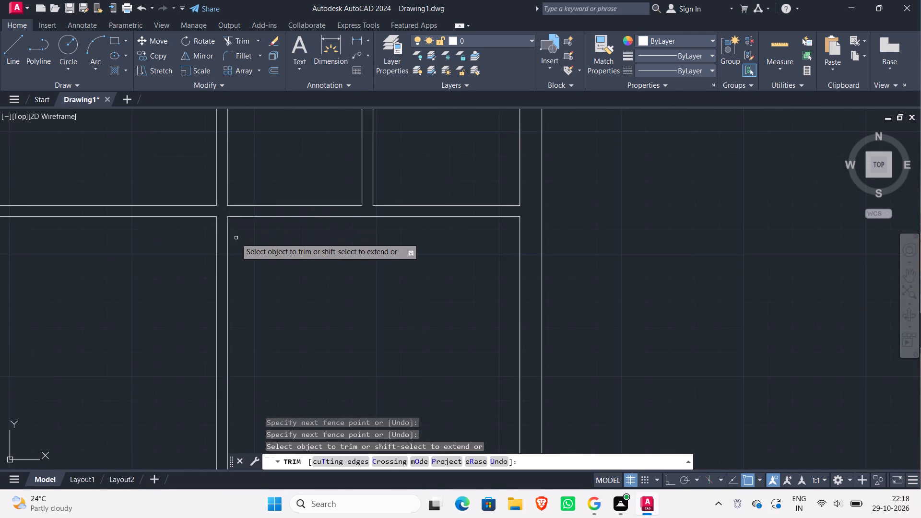
scroll(236, 237, down, 2)
middle_drag(242, 238, 292, 365)
scroll(284, 288, up, 4)
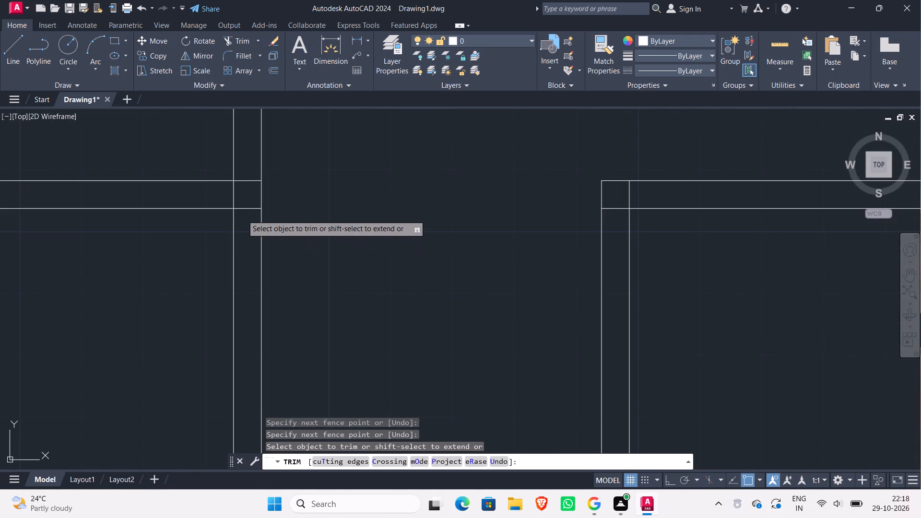
click(242, 215)
click(243, 138)
click(245, 197)
click(207, 191)
Trim the short horizontal segment inside the upper corner of the lower bath's walls.
scroll(294, 210, down, 2)
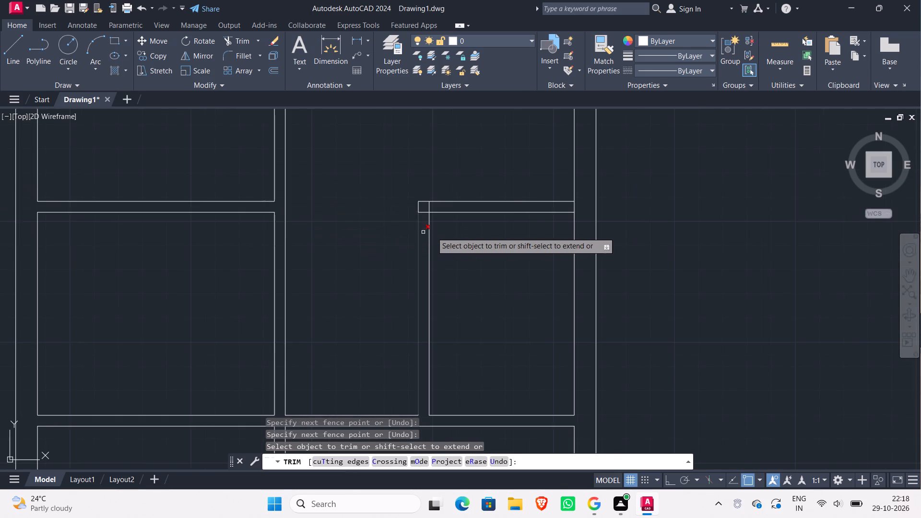
scroll(474, 235, up, 1)
middle_drag(472, 235, 425, 268)
scroll(348, 239, up, 3)
click(347, 237)
click(342, 195)
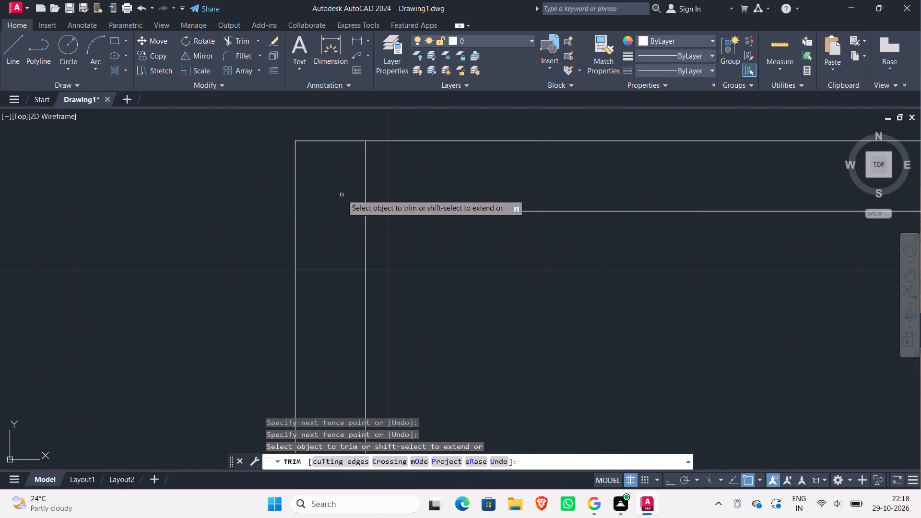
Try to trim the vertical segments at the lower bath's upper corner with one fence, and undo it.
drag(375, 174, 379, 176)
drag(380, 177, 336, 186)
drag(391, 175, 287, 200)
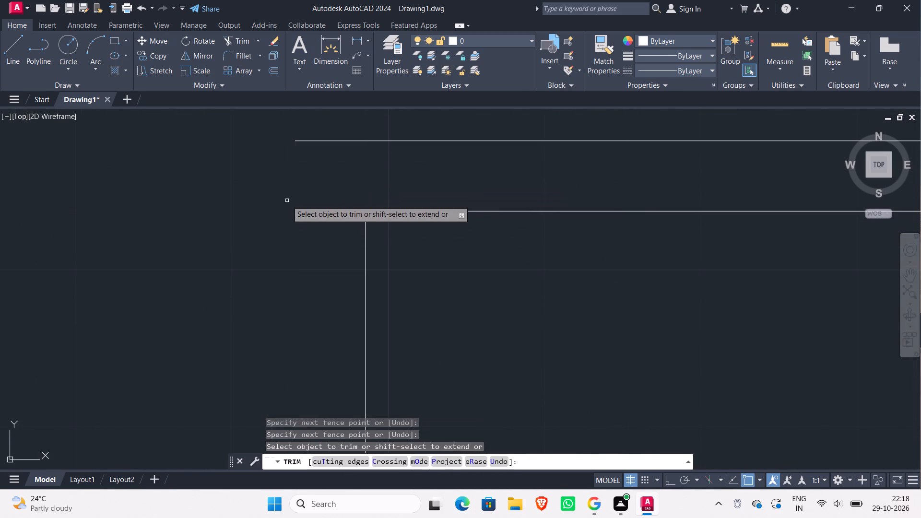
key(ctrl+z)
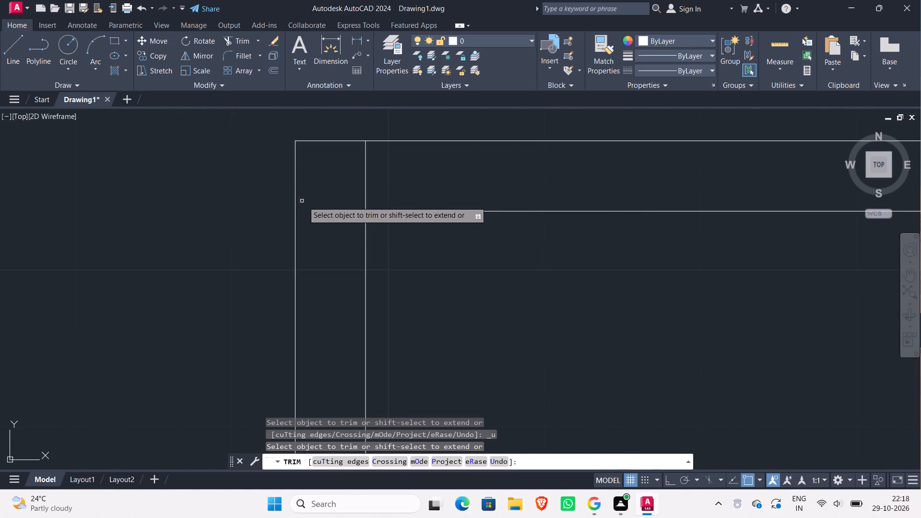
Trim the inner vertical segment at the lower bath's upper corner, and the right outer wall's inner line across that bath's upper partition.
click(349, 189)
click(388, 189)
scroll(392, 187, down, 3)
middle_drag(494, 242, 363, 266)
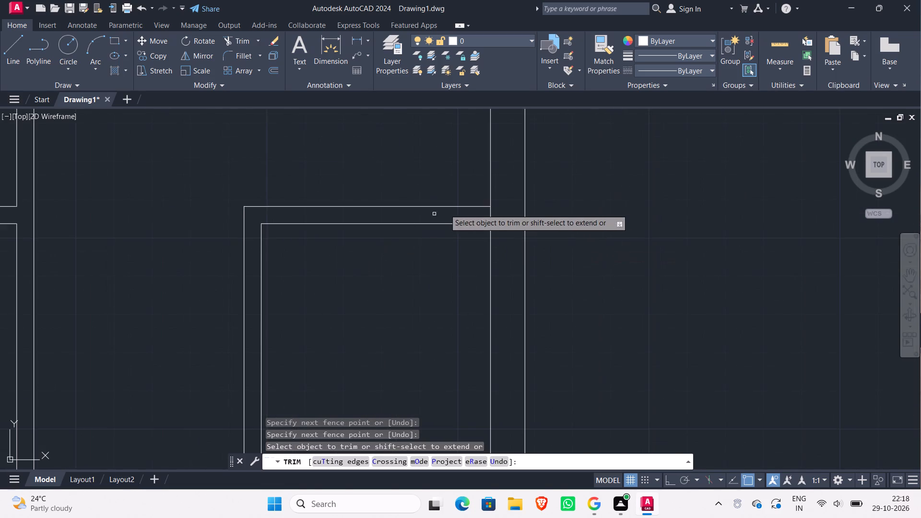
scroll(456, 205, up, 2)
click(502, 222)
scroll(555, 234, down, 2)
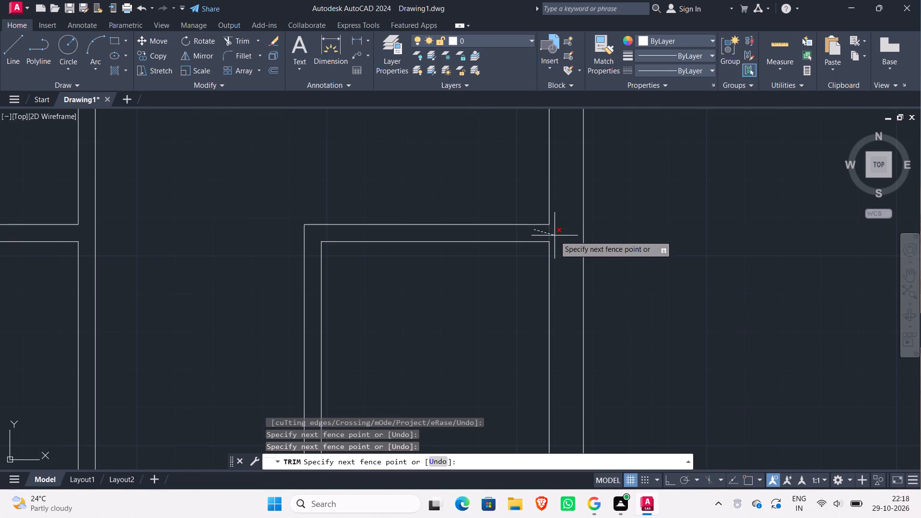
click(555, 235)
Trim the overlapping segments at the upper bath's lower corner and the leftover short horizontal segments inside the central partition.
scroll(554, 235, down, 4)
middle_drag(491, 235, 486, 288)
scroll(500, 262, up, 4)
click(507, 255)
double_click(508, 266)
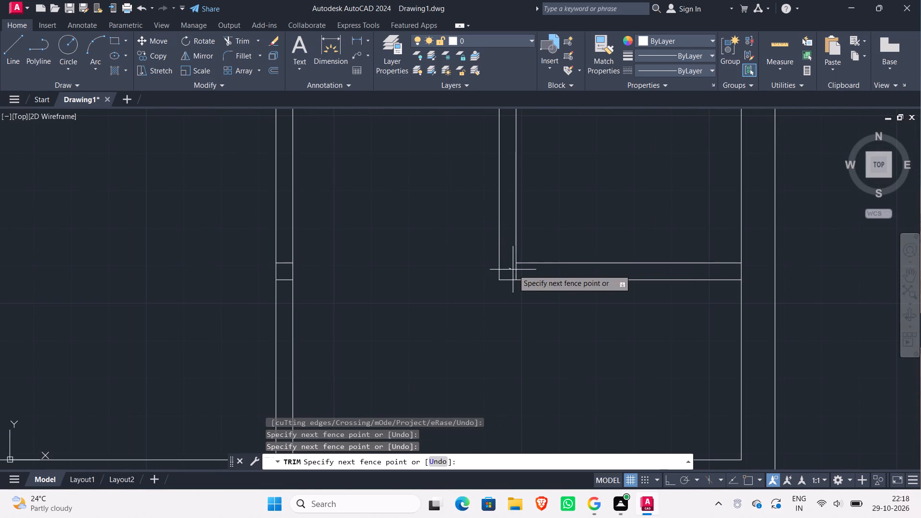
click(518, 271)
click(284, 289)
click(283, 260)
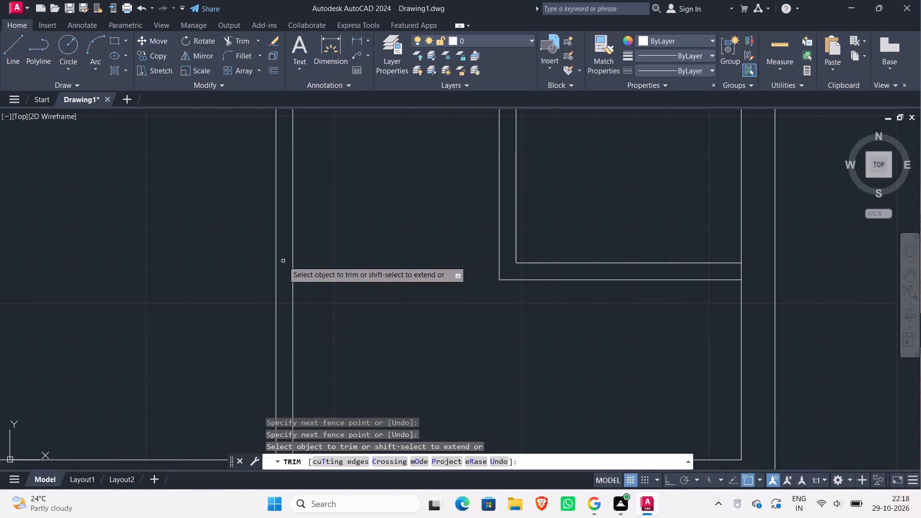
Trim the right outer wall's inner line where the upper bath's lower partition meets it.
scroll(329, 294, down, 1)
middle_drag(411, 300, 356, 372)
scroll(535, 379, up, 2)
click(521, 321)
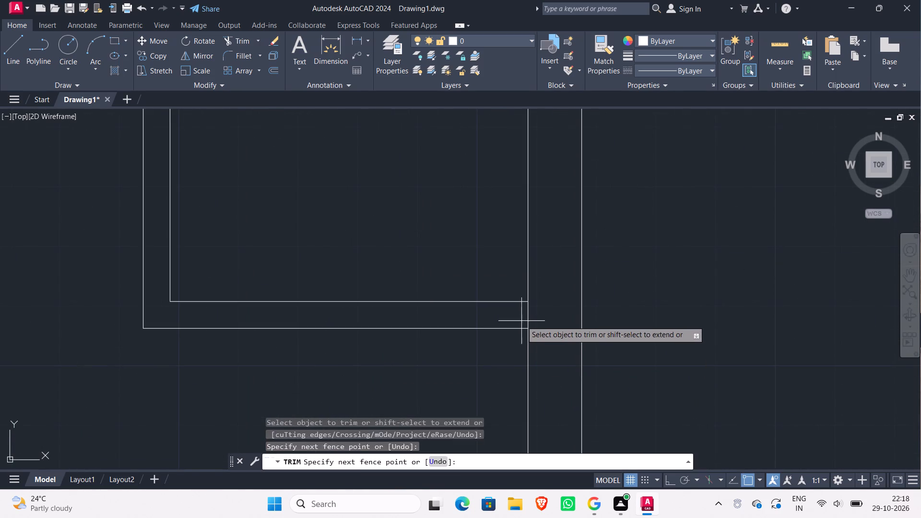
click(536, 318)
Trim the overlapping lines where the upper bedroom's lower partition meets the upper bath's vertical partition and the right outer wall.
scroll(505, 340, down, 3)
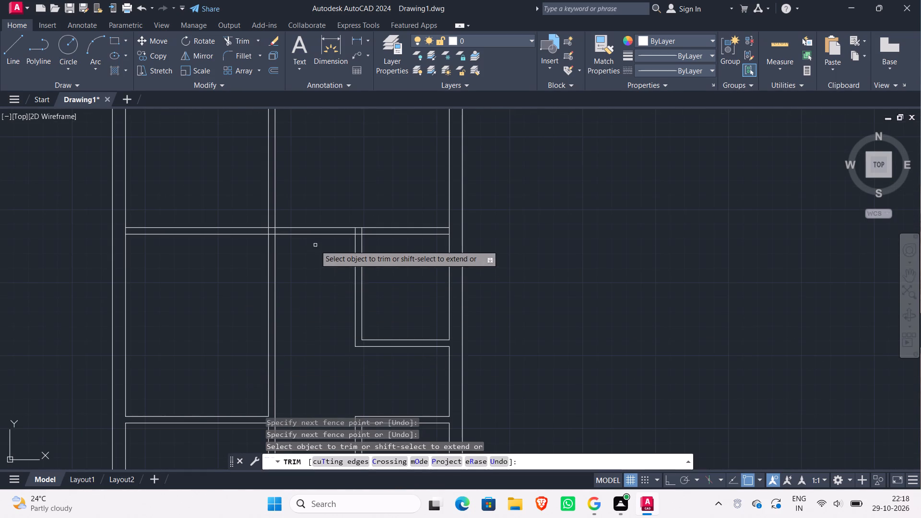
middle_drag(312, 246, 290, 335)
scroll(357, 312, up, 4)
click(152, 368)
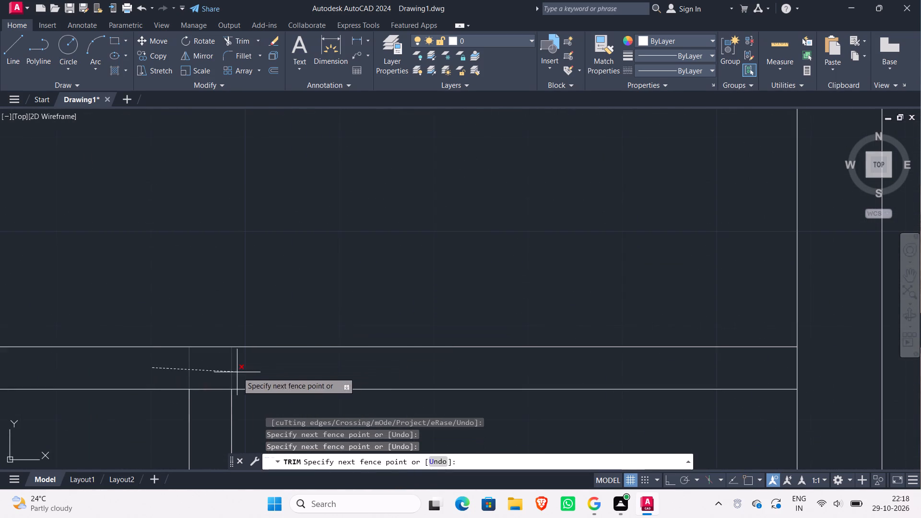
click(248, 367)
click(218, 403)
click(220, 376)
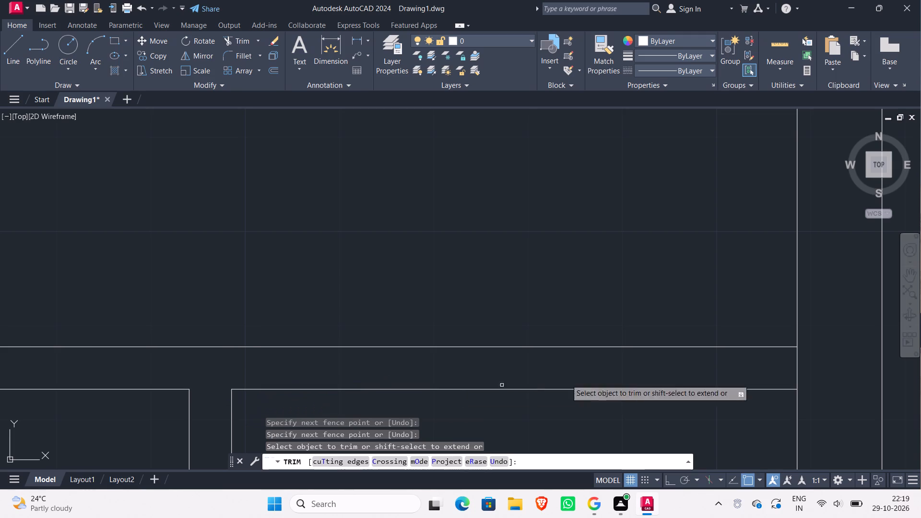
click(829, 377)
click(773, 377)
Trim the crossing lines inside the intersection of the central vertical partition and the upper bedroom's lower partition.
scroll(775, 376, down, 3)
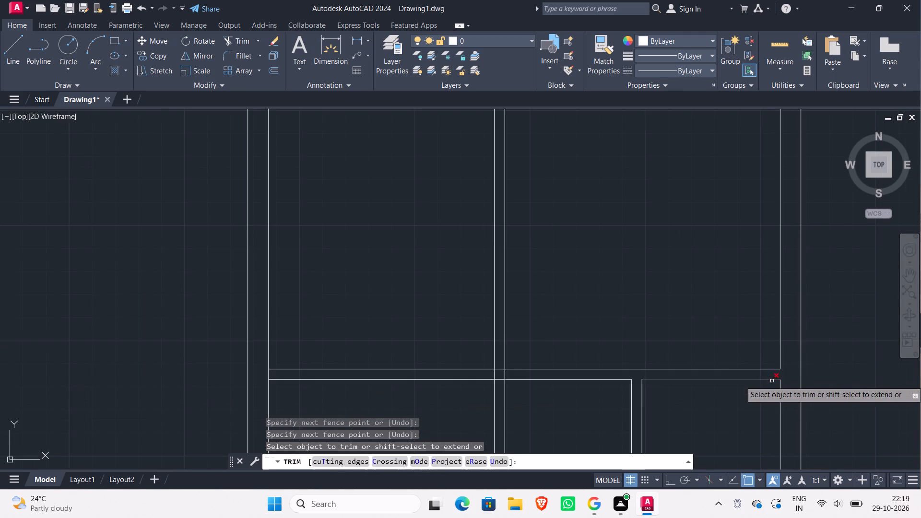
scroll(477, 376, up, 2)
click(554, 375)
click(494, 372)
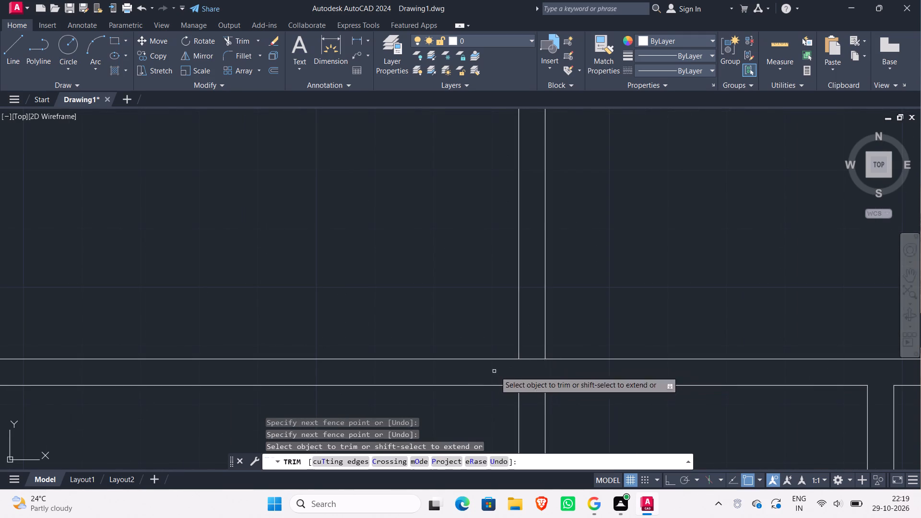
click(537, 399)
click(531, 349)
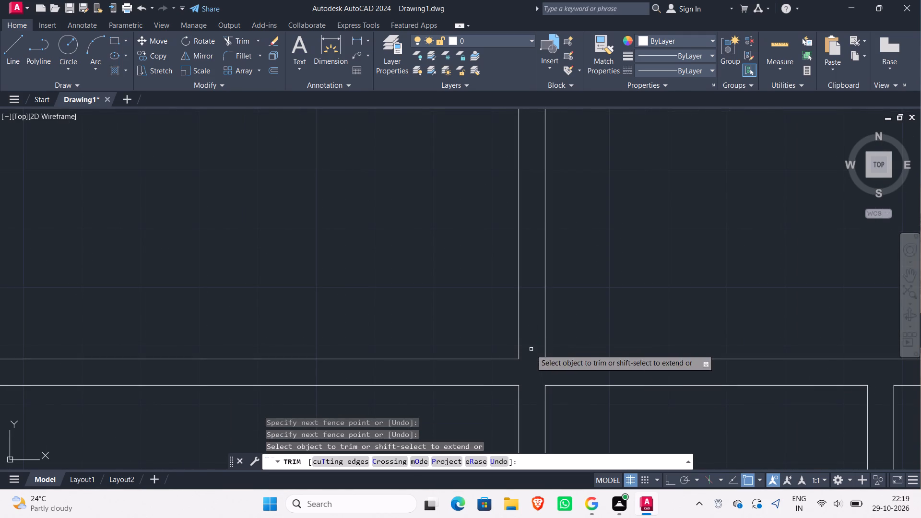
Trim the top outer wall's inner line where the central vertical partition meets it.
scroll(538, 354, down, 3)
middle_drag(628, 305, 588, 363)
scroll(495, 195, up, 3)
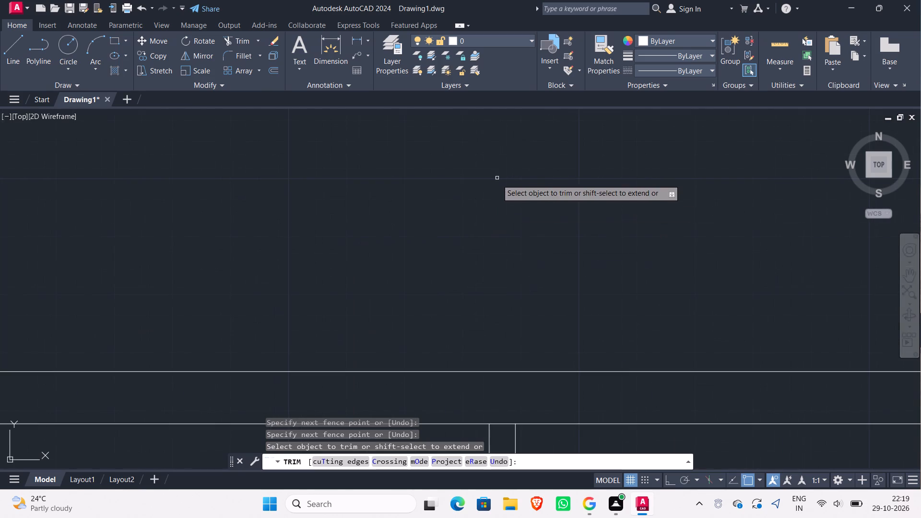
click(502, 434)
click(497, 410)
scroll(530, 422, down, 2)
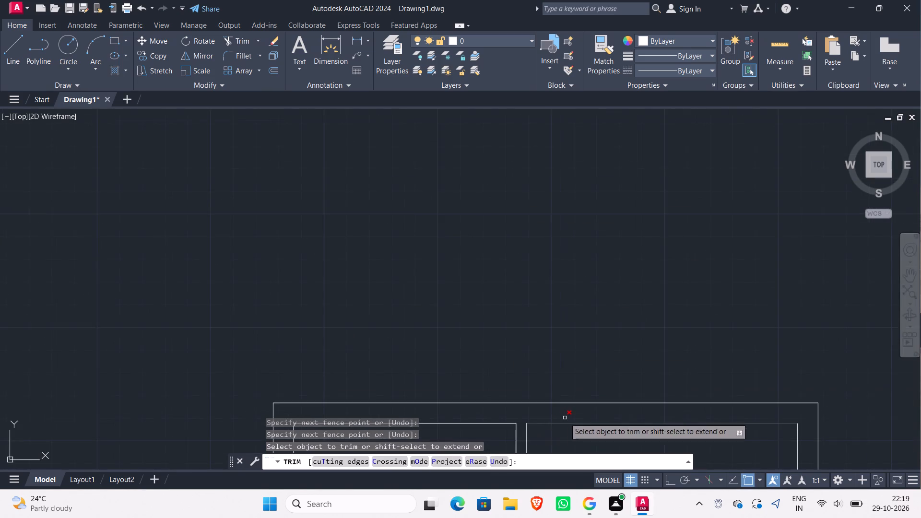
Finish trimming and compare the whole wall layout with the reference plan image.
middle_drag(565, 417, 335, 314)
scroll(503, 362, down, 1)
middle_drag(452, 358, 511, 167)
scroll(452, 356, down, 1)
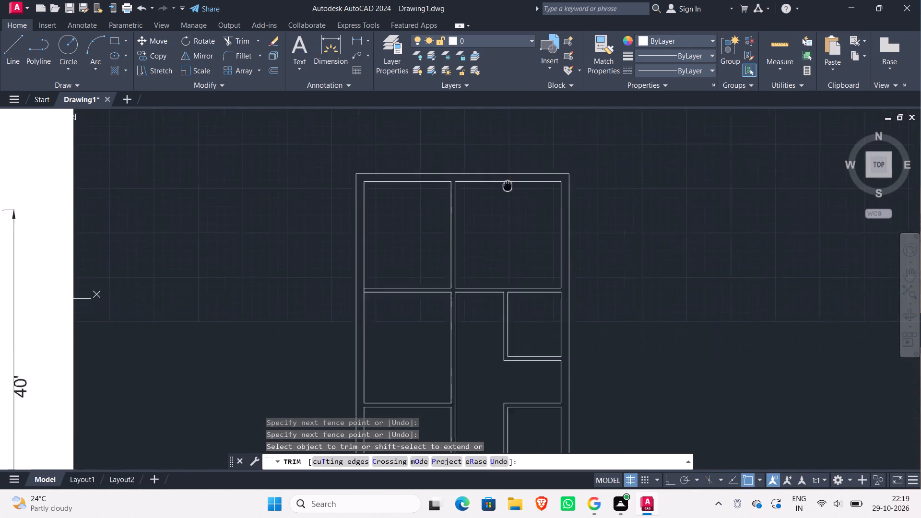
middle_drag(511, 167, 511, 168)
middle_drag(489, 319, 481, 219)
scroll(497, 280, down, 1)
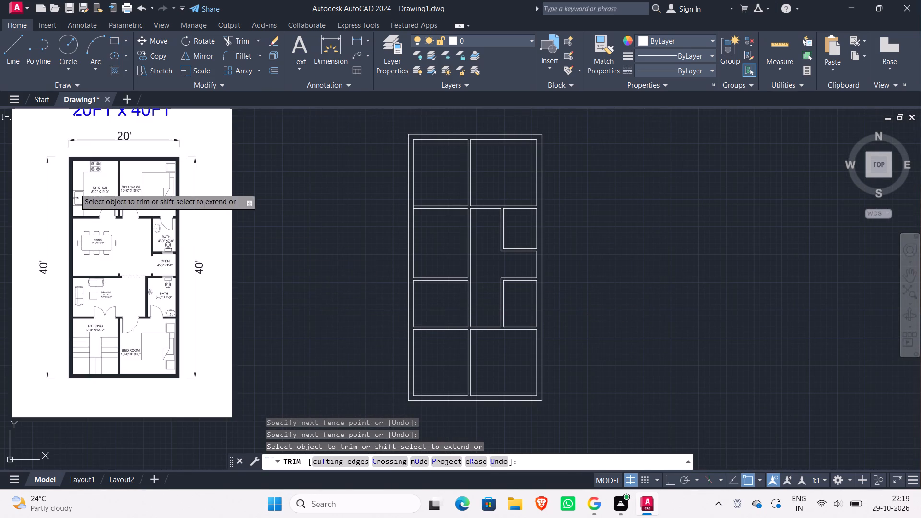
scroll(89, 165, up, 1)
scroll(91, 231, up, 1)
scroll(114, 265, down, 2)
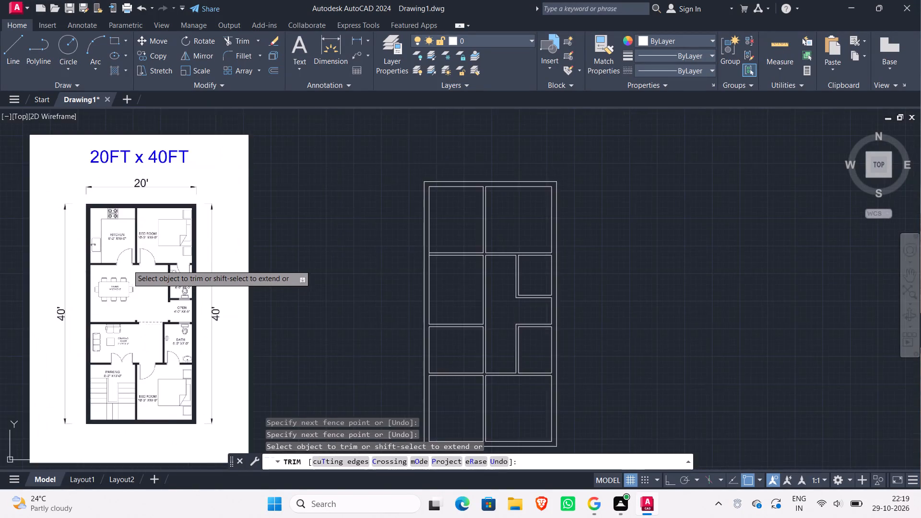
scroll(129, 263, up, 2)
scroll(131, 252, down, 2)
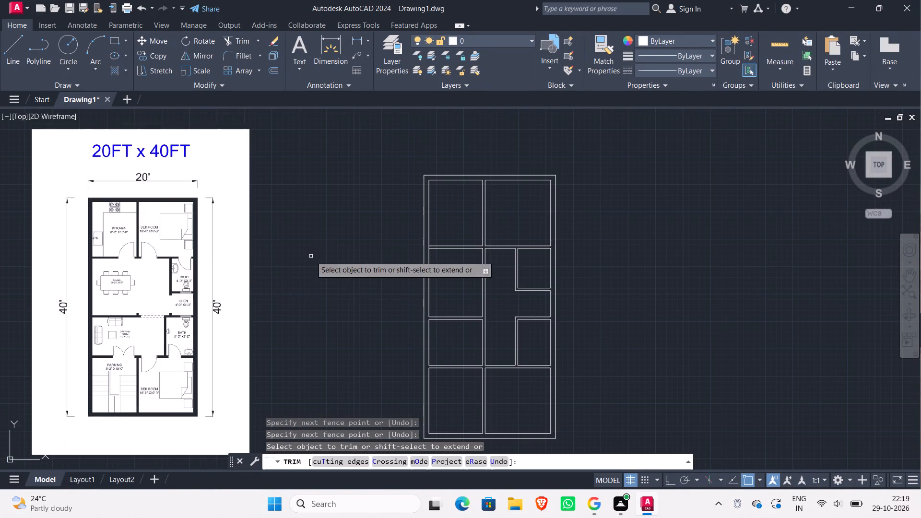
scroll(372, 281, up, 1)
key(Escape)
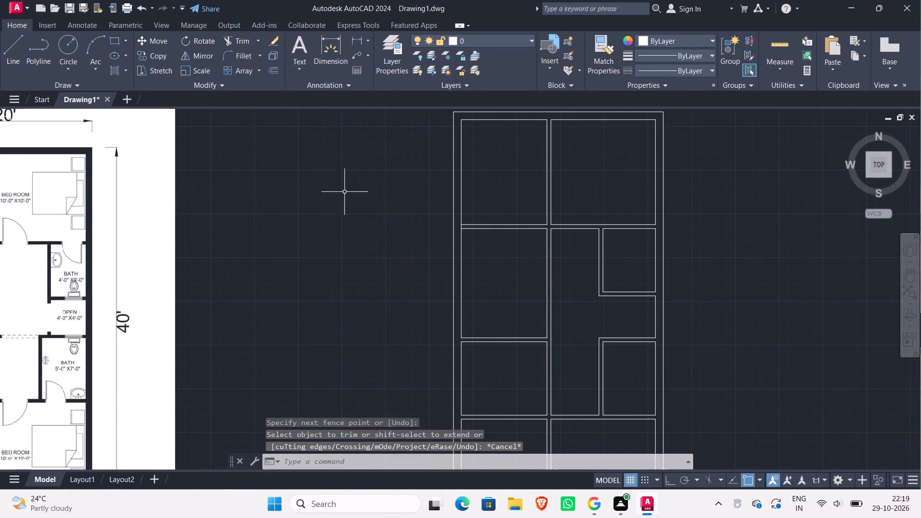
Dimension the house's overall width between the outer wall's top corners, placing the dimension just above the plan.
click(321, 37)
scroll(376, 160, down, 2)
scroll(419, 142, up, 2)
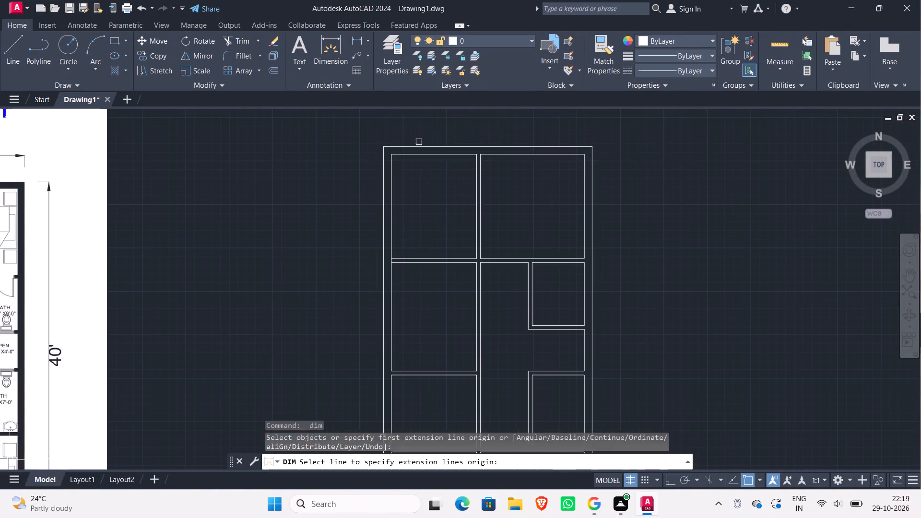
click(382, 145)
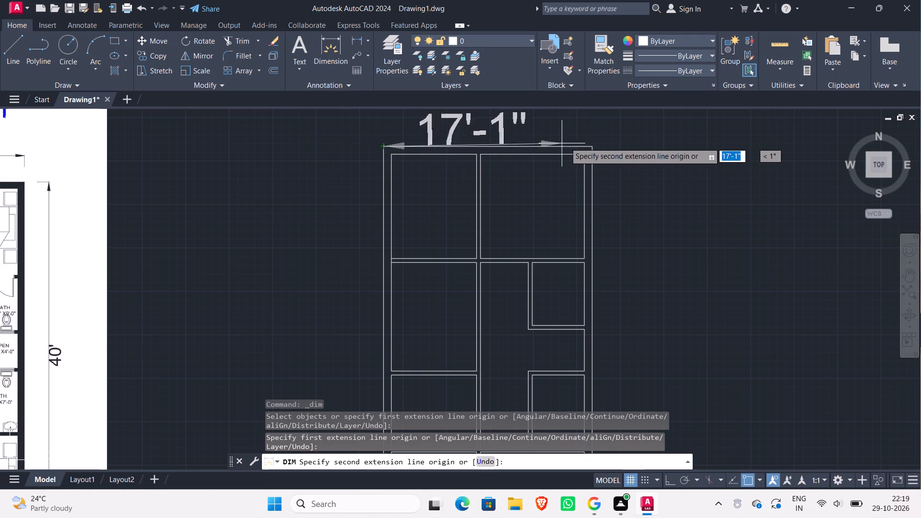
click(593, 145)
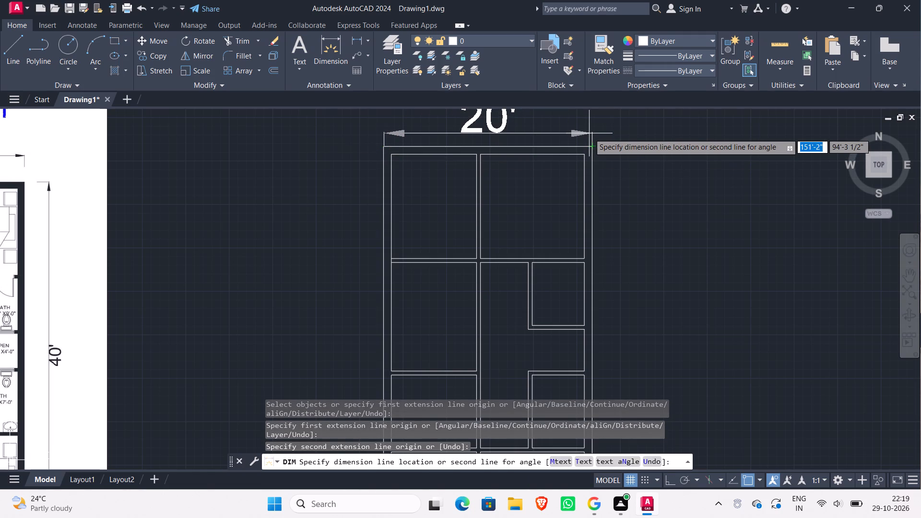
click(589, 132)
Dimension the house's overall length between the outer wall's left corners, placing the dimension just left of the plan.
scroll(567, 162, down, 1)
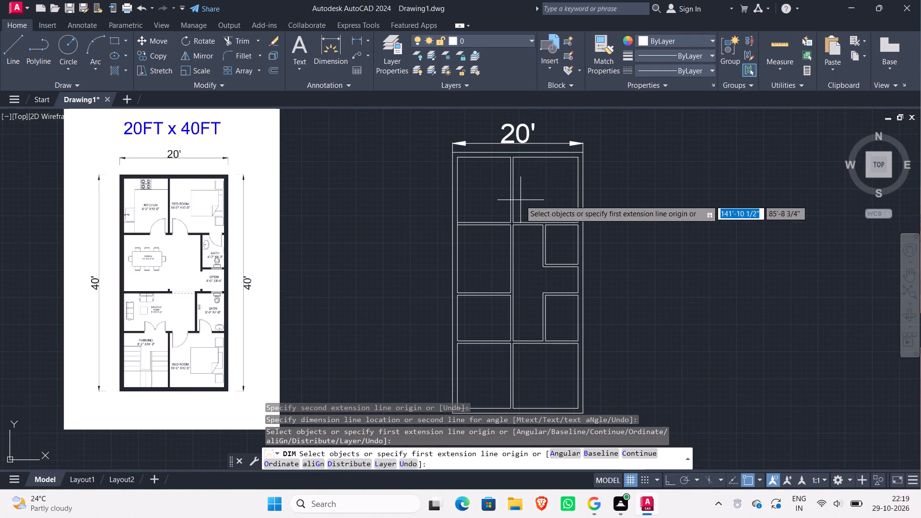
middle_drag(520, 200, 520, 174)
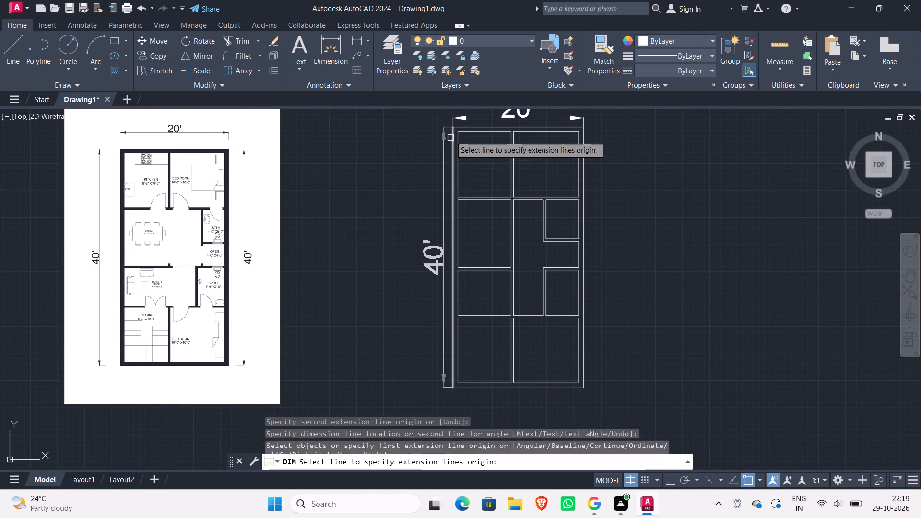
click(455, 128)
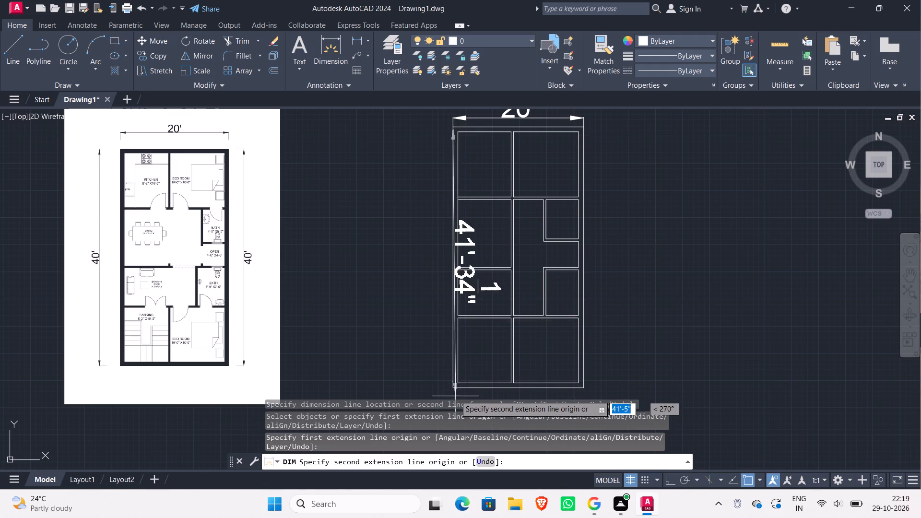
click(453, 388)
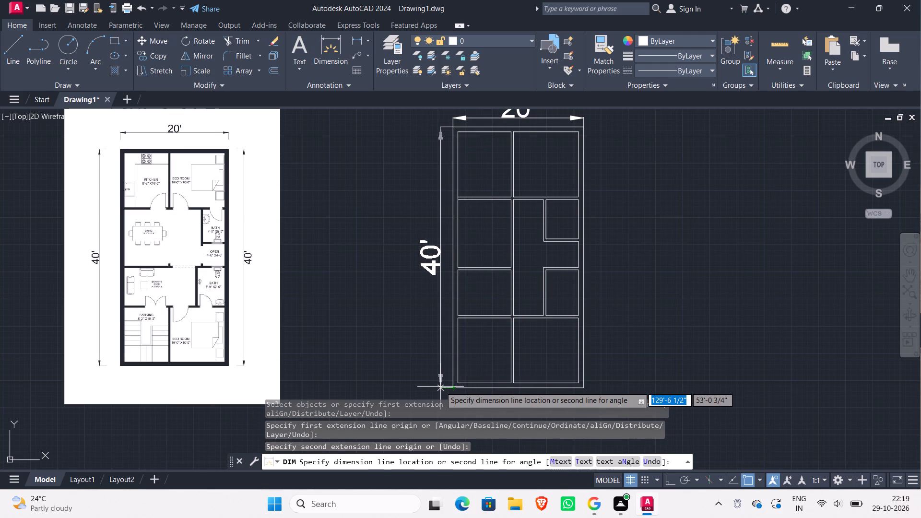
click(440, 387)
key(Escape)
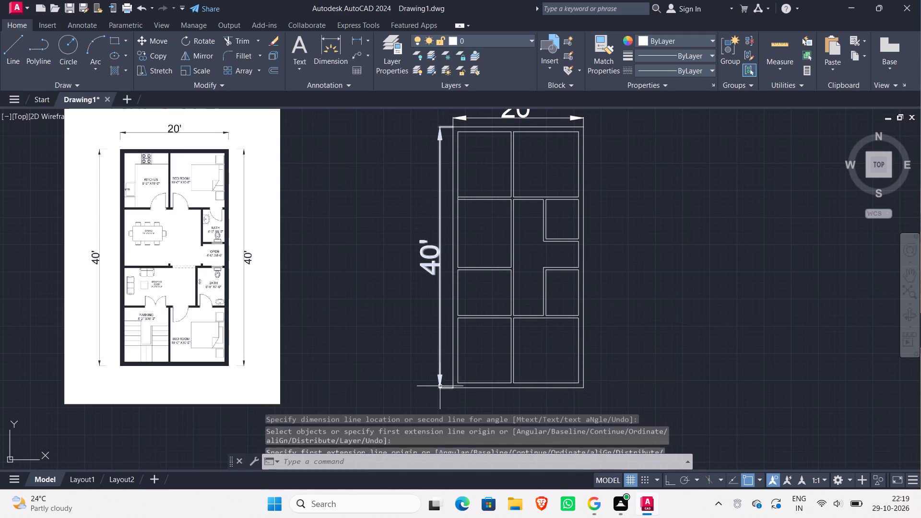
key(Escape)
scroll(463, 337, down, 1)
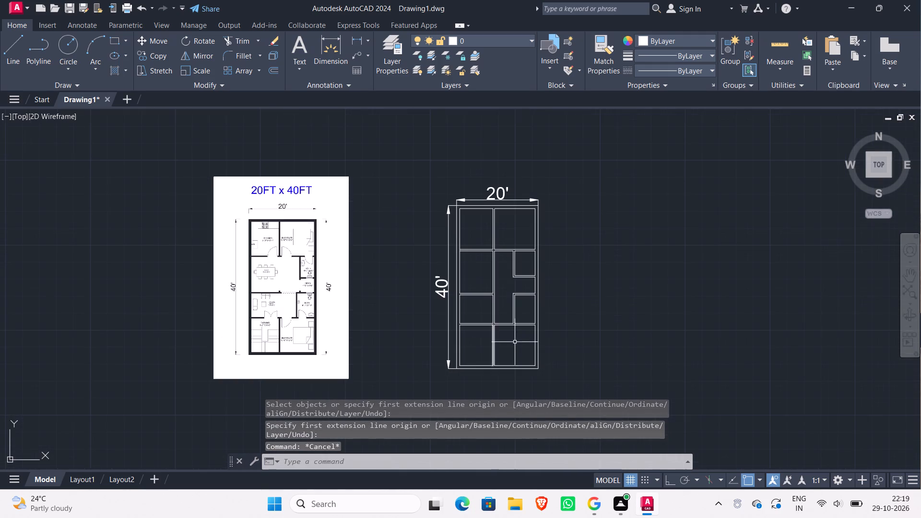
key(Escape)
key(Escape)
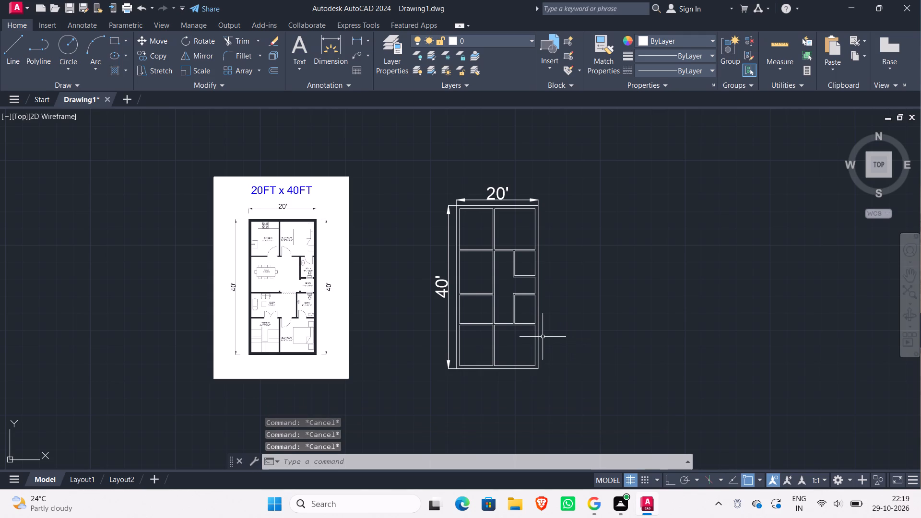
Examine the reference plan's door positions around the lower bedroom and lower bath against the drafted walls.
scroll(499, 385, up, 1)
middle_drag(498, 384, 442, 421)
scroll(456, 326, down, 1)
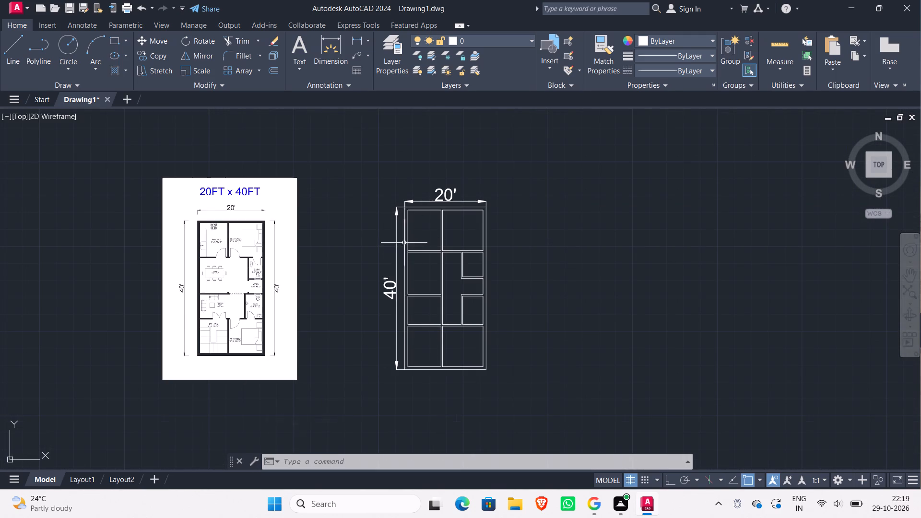
scroll(428, 230, up, 3)
scroll(555, 158, down, 2)
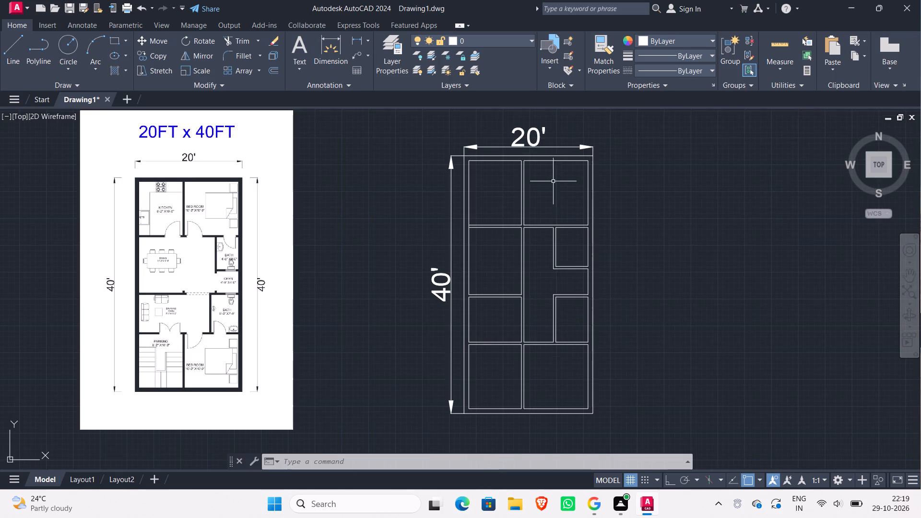
scroll(560, 354, up, 1)
scroll(560, 359, down, 1)
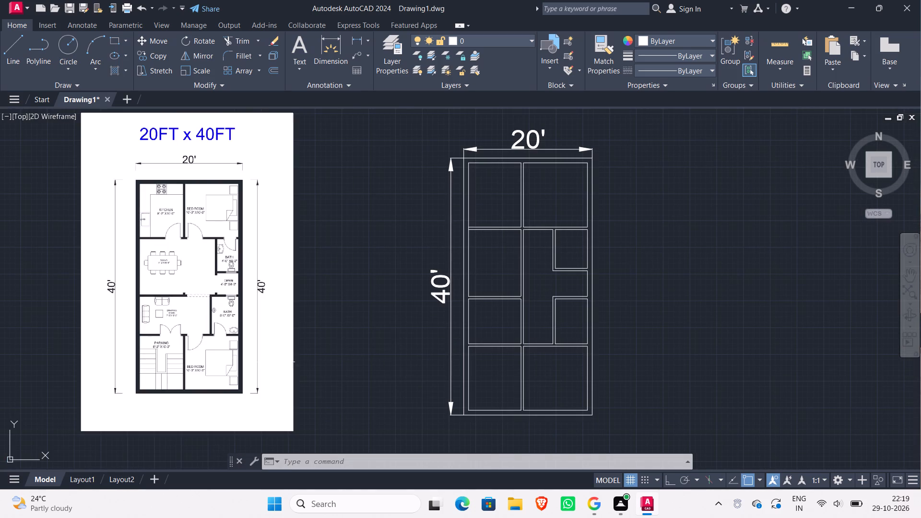
scroll(212, 328, up, 2)
scroll(212, 328, down, 2)
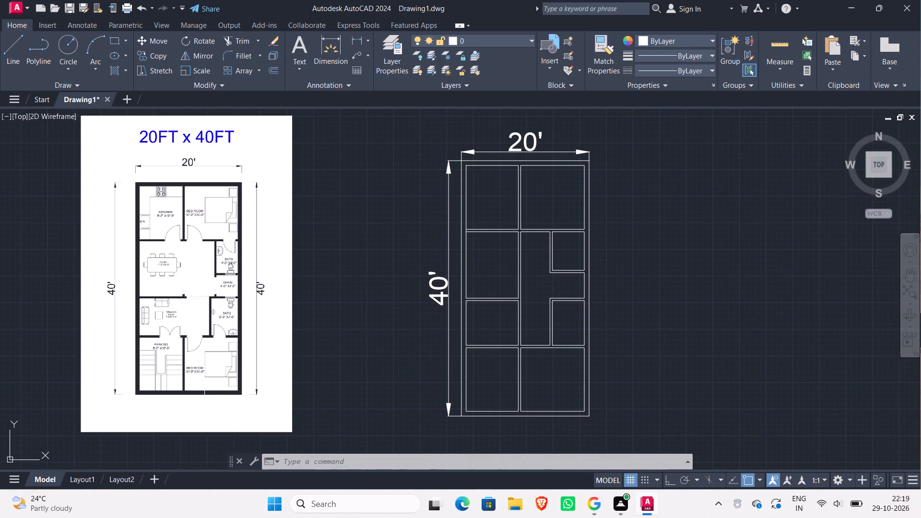
middle_drag(204, 396, 232, 327)
scroll(232, 327, up, 3)
middle_drag(224, 261, 208, 377)
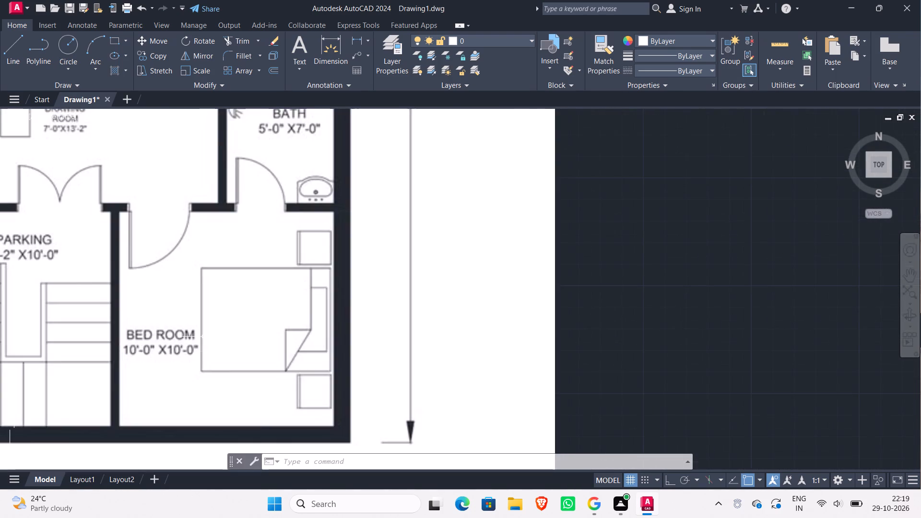
scroll(211, 315, down, 1)
scroll(207, 258, down, 1)
scroll(253, 264, down, 1)
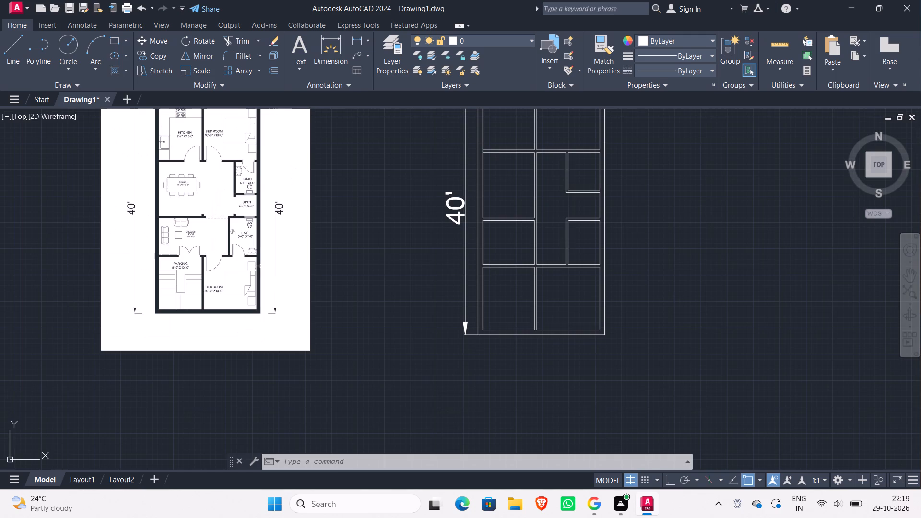
scroll(243, 259, up, 1)
scroll(243, 261, down, 1)
scroll(401, 298, down, 1)
middle_drag(404, 295, 363, 298)
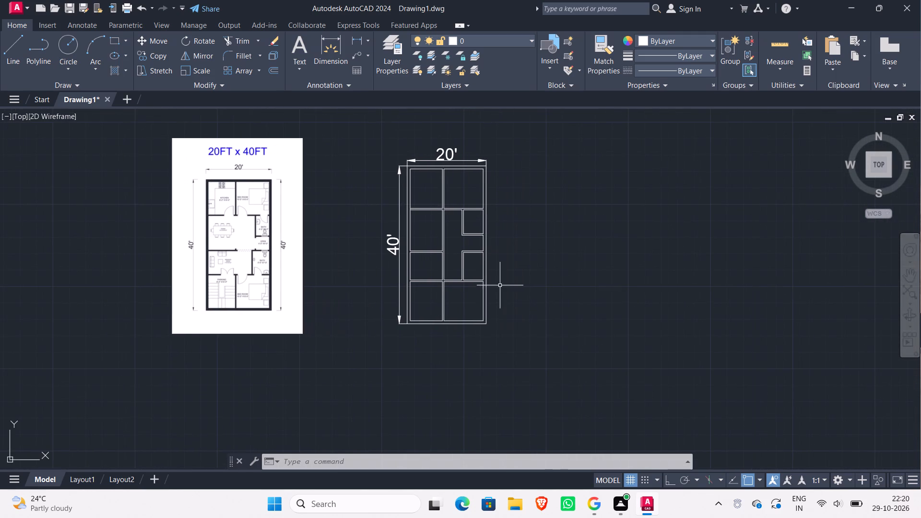
scroll(460, 285, up, 2)
scroll(472, 294, down, 1)
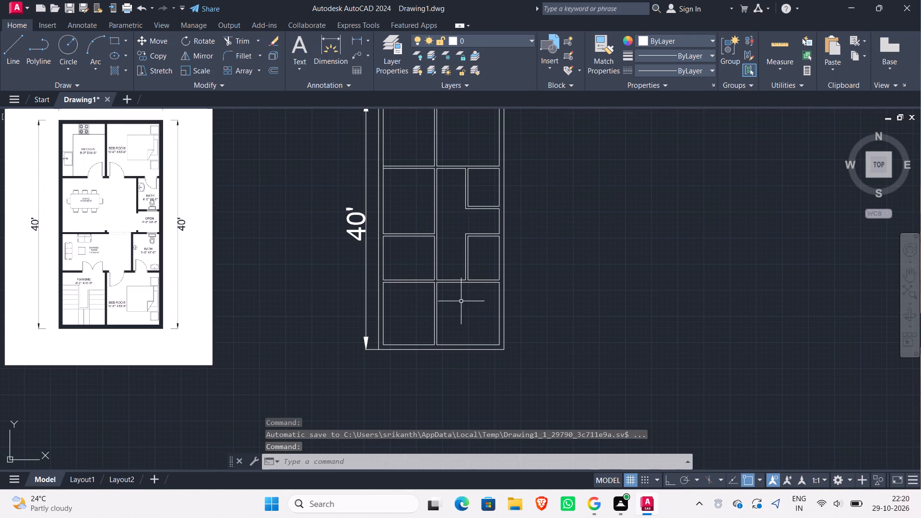
scroll(461, 291, up, 2)
scroll(461, 291, down, 2)
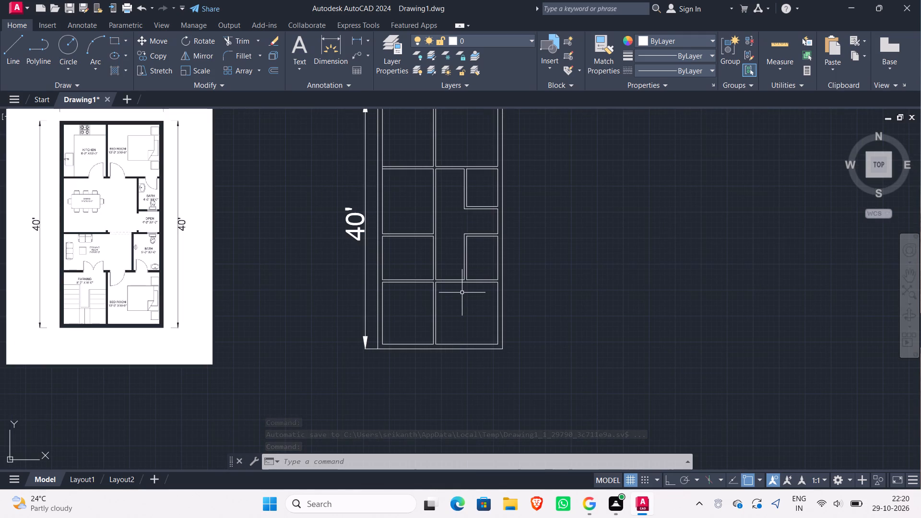
With Ortho on, draw a line 6" right from the lower bath's inner lower-left corner, continuing down across the partition to mark the door jamb.
key(l)
key(Return)
scroll(446, 247, up, 2)
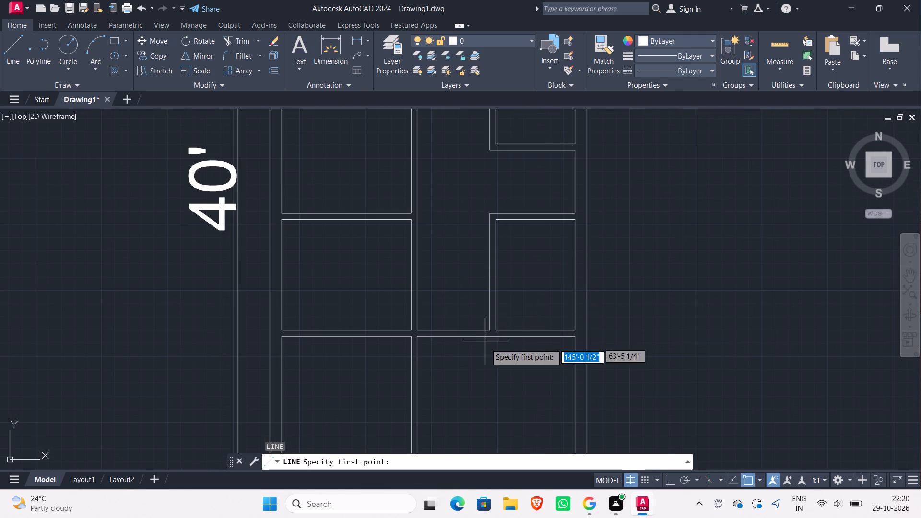
click(498, 326)
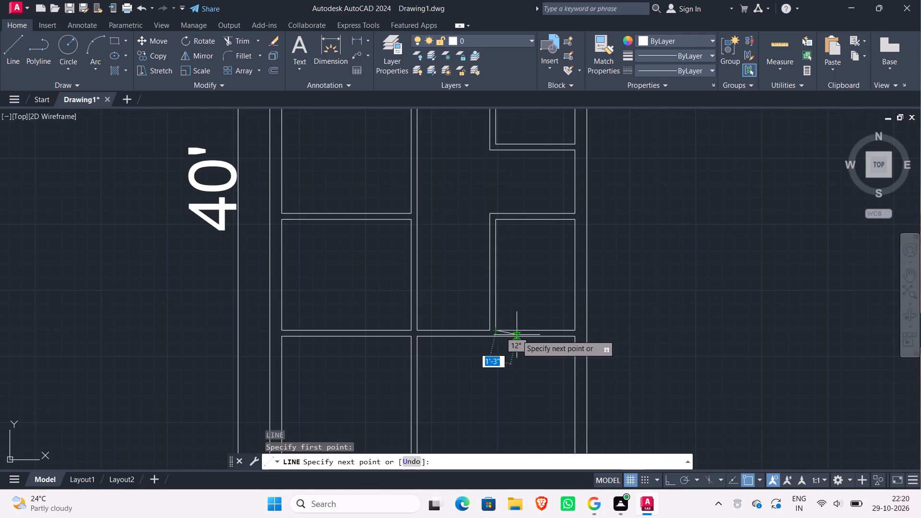
click(671, 480)
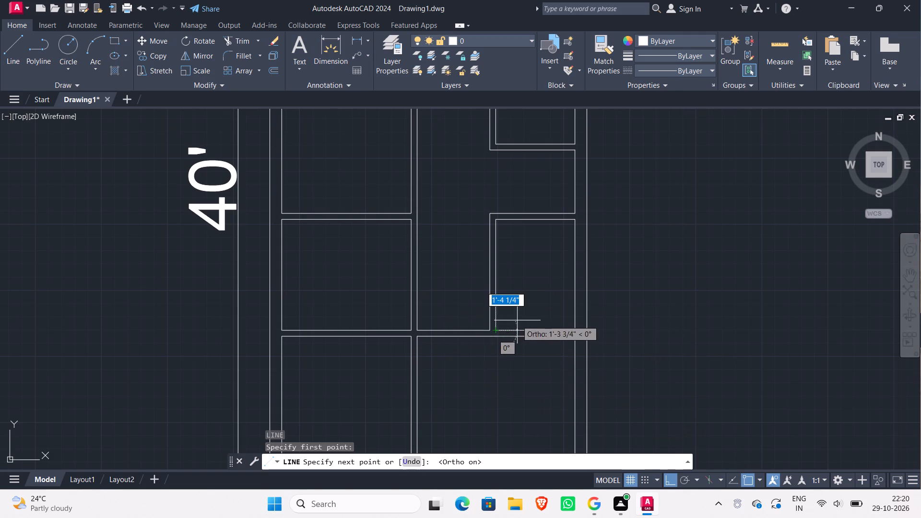
scroll(517, 320, down, 2)
scroll(517, 322, up, 1)
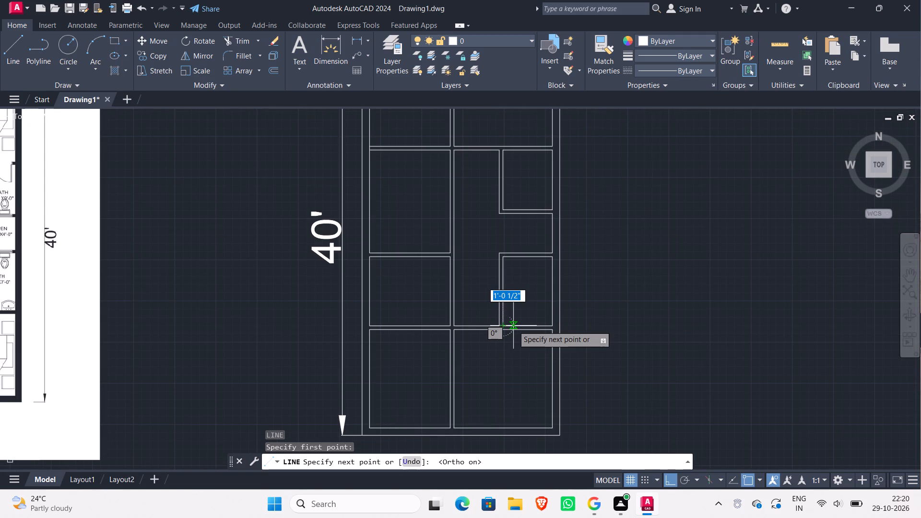
text(6")
key(Return)
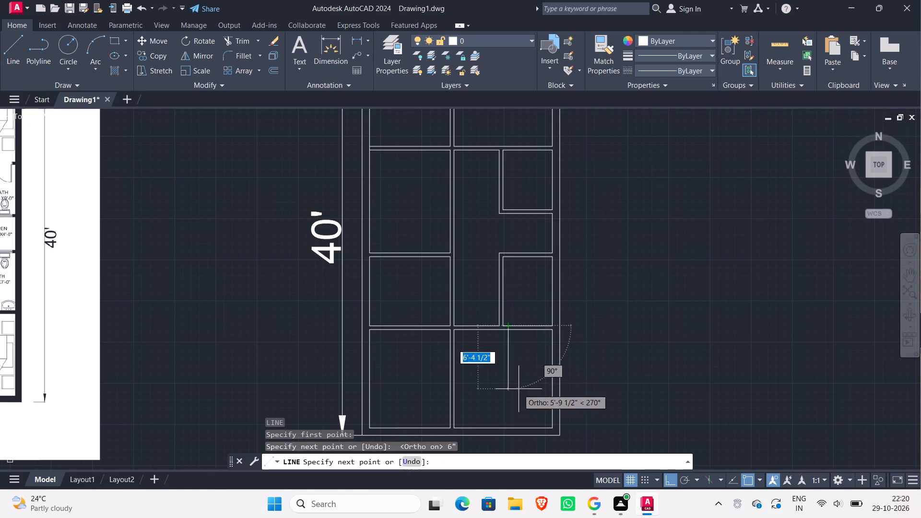
scroll(515, 333, up, 3)
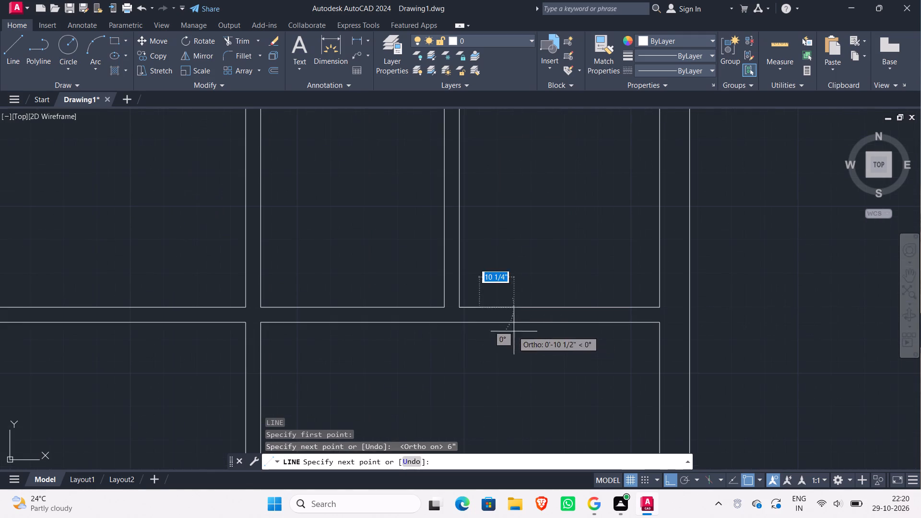
click(482, 321)
key(Escape)
Check the lower bath's door opening in the reference plan against the jamb line in the drafted partition.
scroll(497, 352, down, 2)
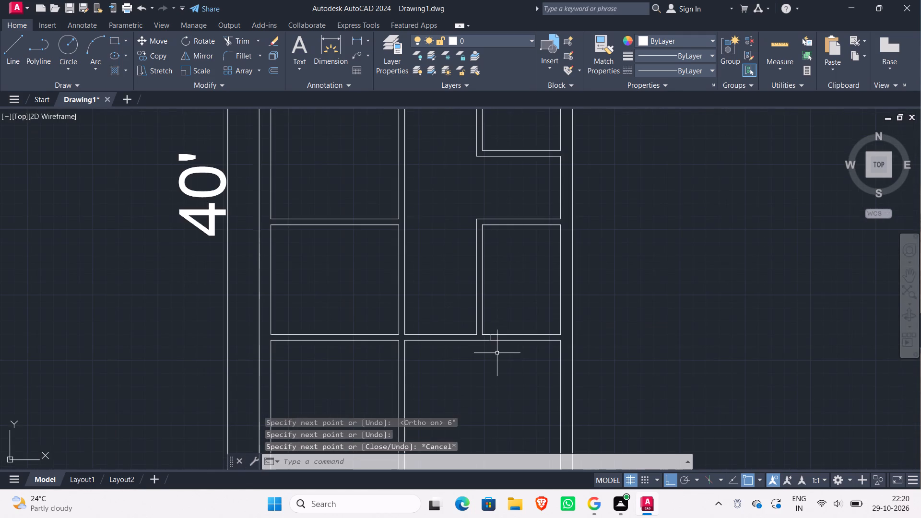
scroll(393, 364, down, 3)
scroll(186, 361, up, 2)
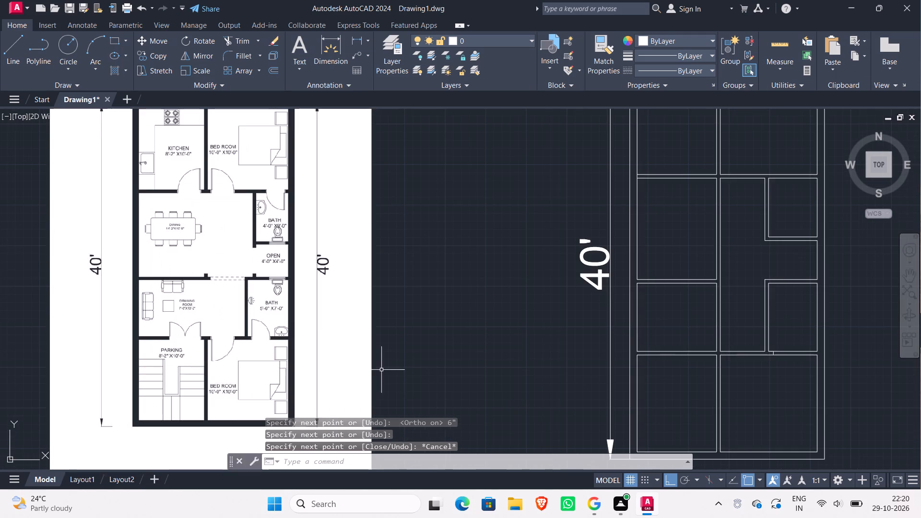
scroll(326, 351, down, 2)
middle_drag(539, 374, 476, 387)
scroll(484, 377, up, 3)
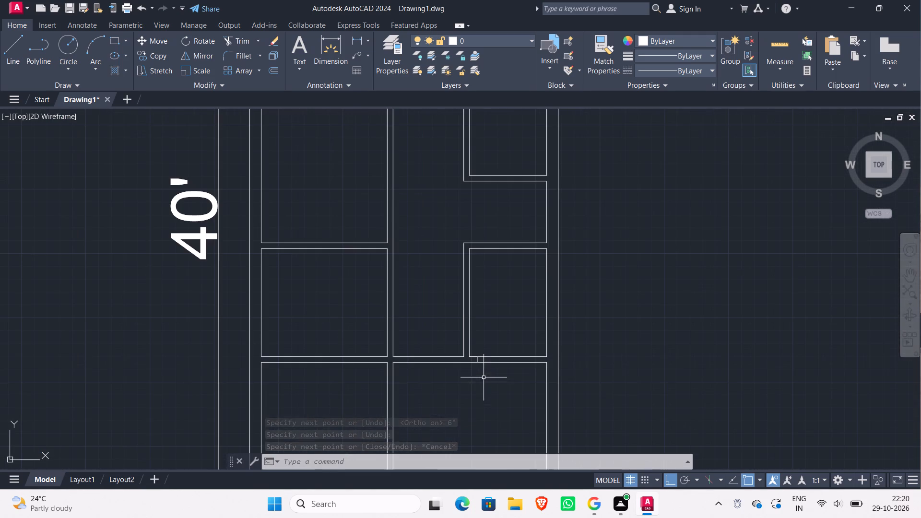
Offset the lower bath's door jamb line 2' to the right to mark the opposite jamb.
key(o)
key(Return)
key(Return)
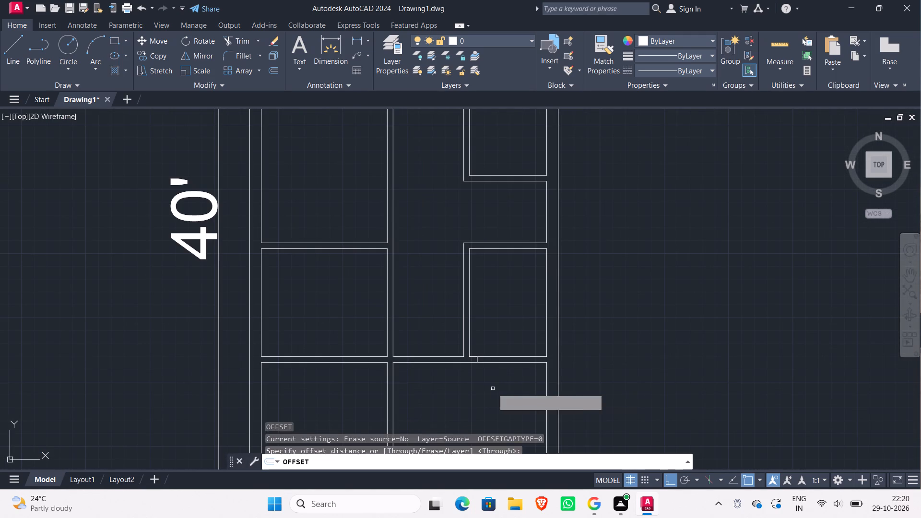
scroll(497, 364, up, 2)
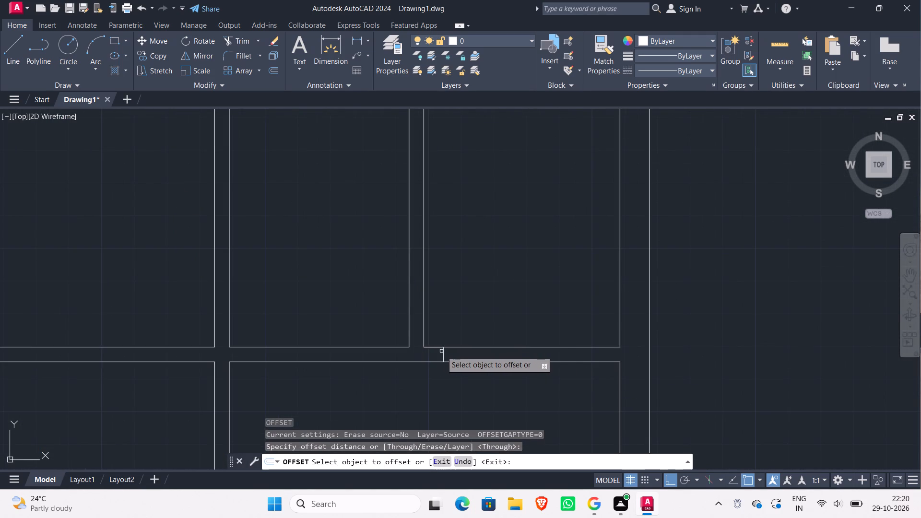
click(447, 352)
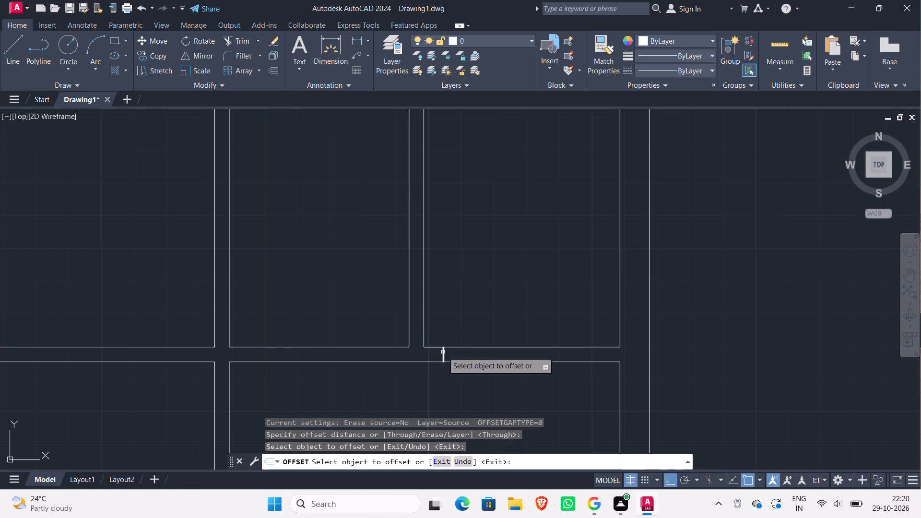
click(443, 352)
key(2)
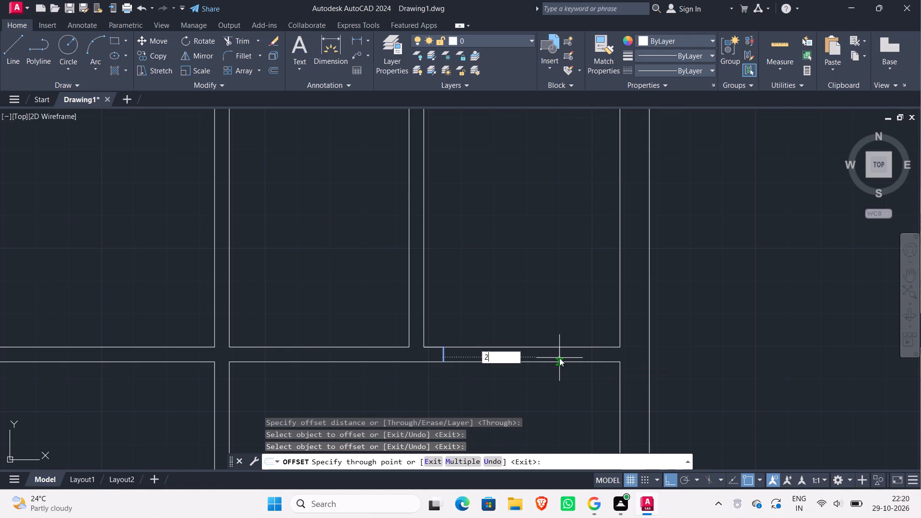
key(apostrophe)
key(Return)
key(Escape)
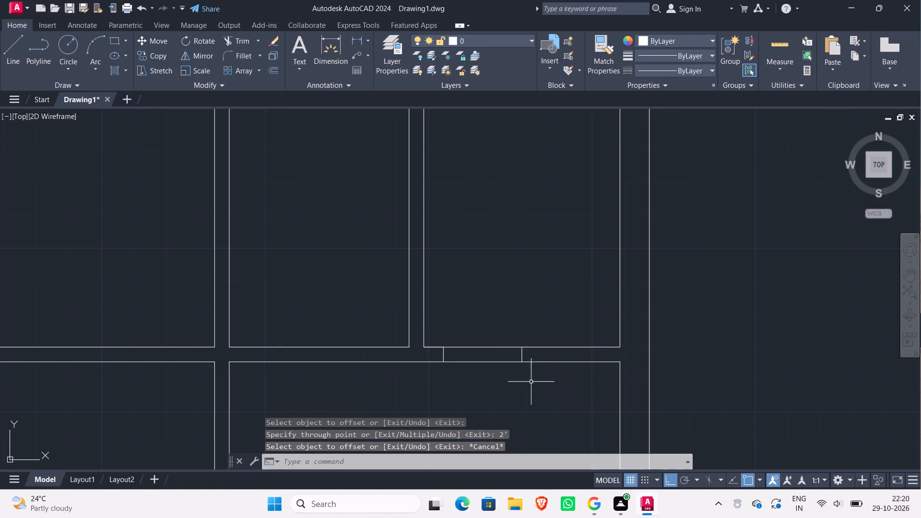
Check the lower bedroom's door position in the reference plan against the drafted partition above that bedroom.
scroll(489, 377, down, 2)
middle_drag(402, 381, 413, 313)
scroll(377, 334, down, 1)
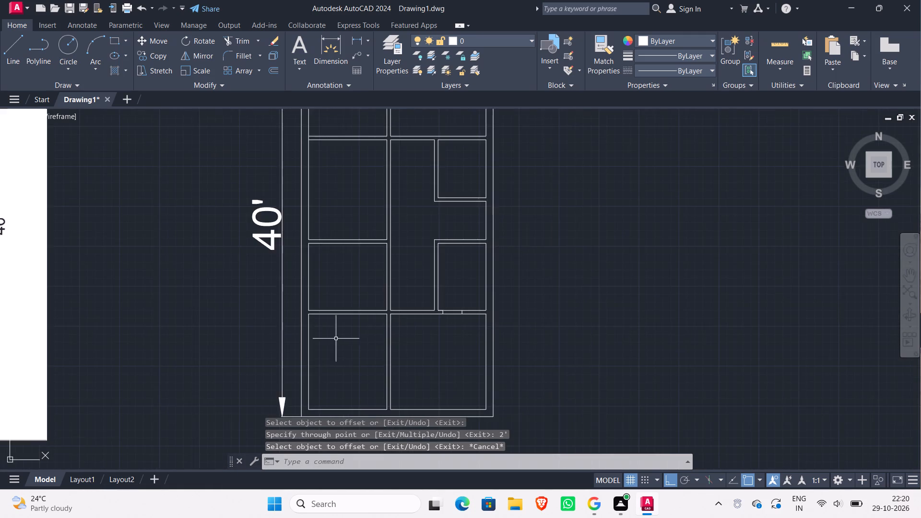
scroll(292, 335, down, 1)
scroll(164, 330, down, 1)
scroll(107, 330, up, 2)
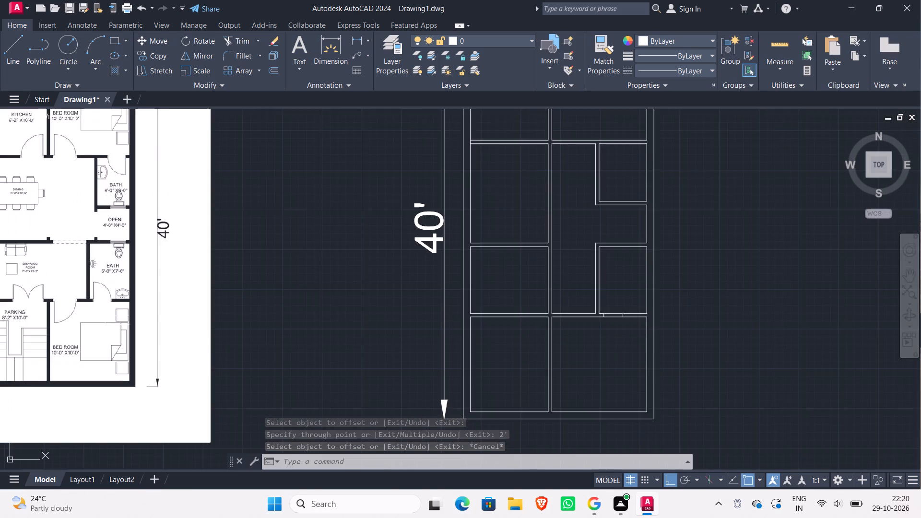
scroll(104, 309, down, 1)
scroll(104, 309, up, 3)
scroll(100, 311, down, 2)
scroll(81, 311, up, 1)
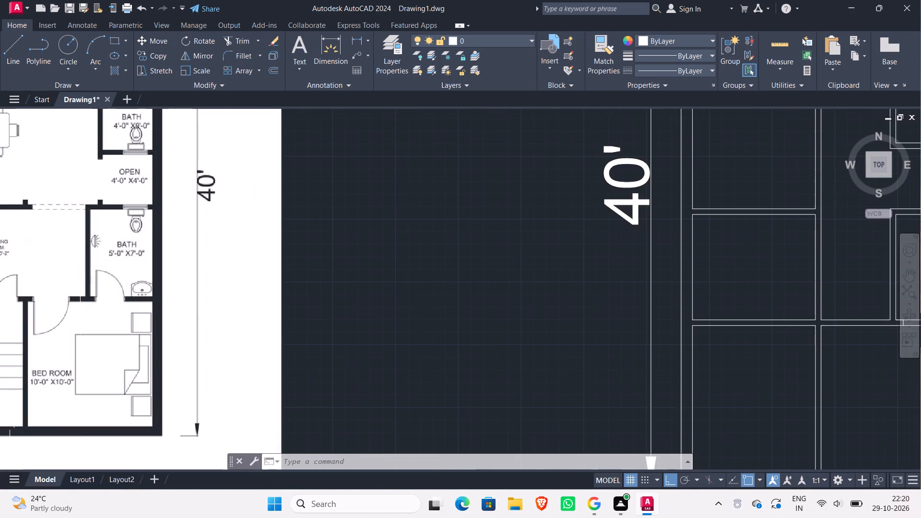
scroll(80, 311, down, 1)
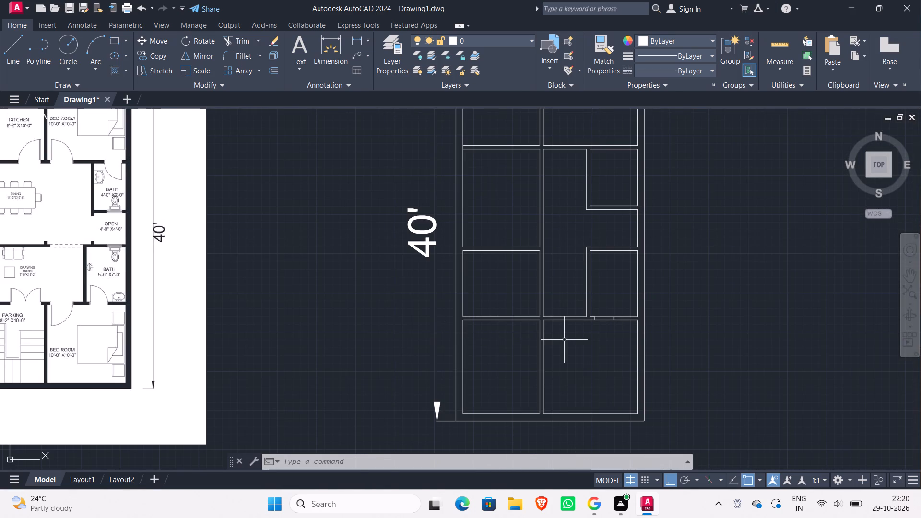
scroll(565, 340, up, 1)
middle_drag(565, 340, 518, 343)
scroll(516, 334, up, 1)
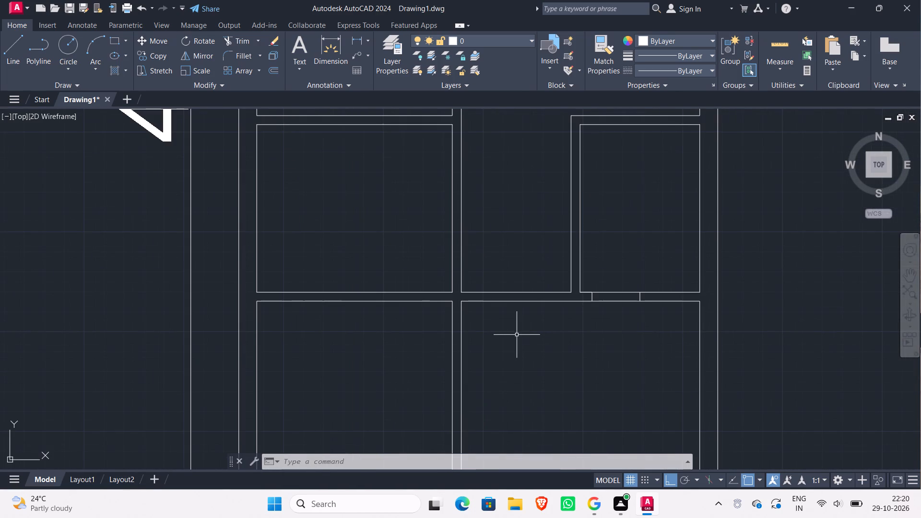
Draw a line 1' right from the central passage's inner lower-left corner, continuing down across the partition to mark the lower bedroom's door jamb.
key(l)
key(Return)
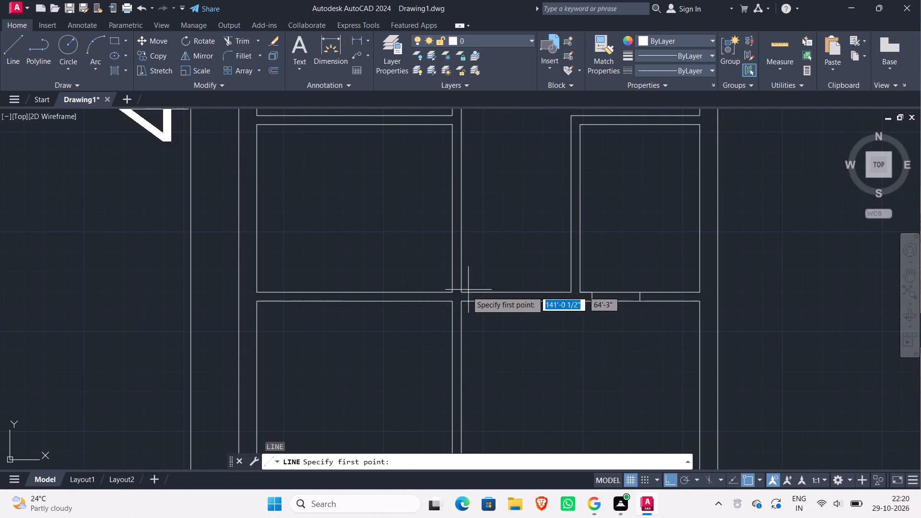
click(463, 293)
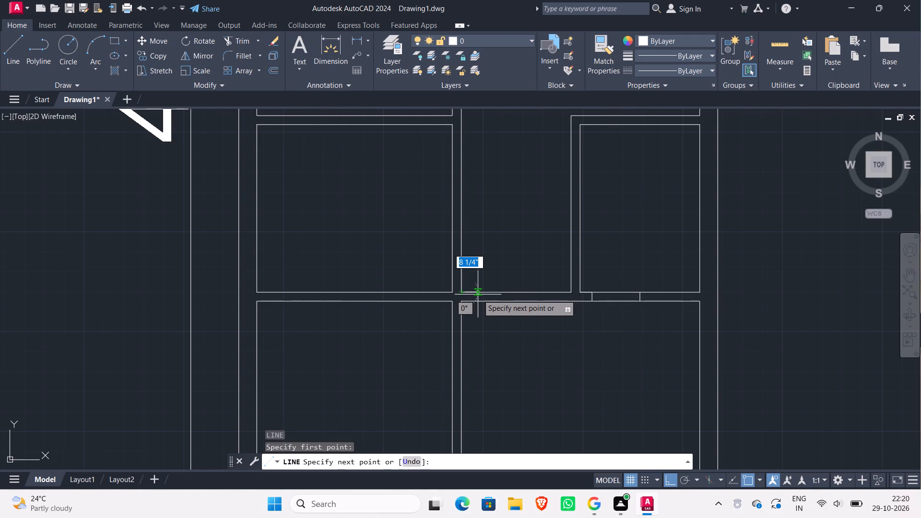
text(1')
key(Return)
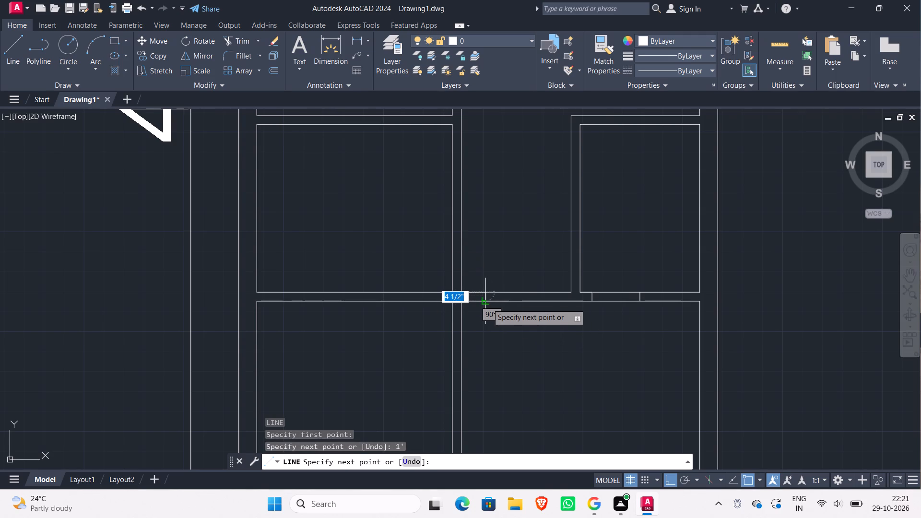
click(487, 303)
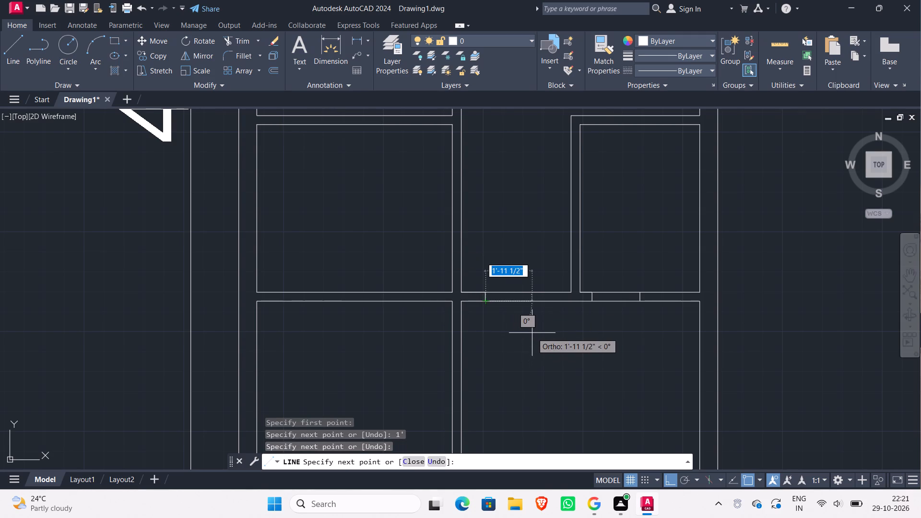
key(Escape)
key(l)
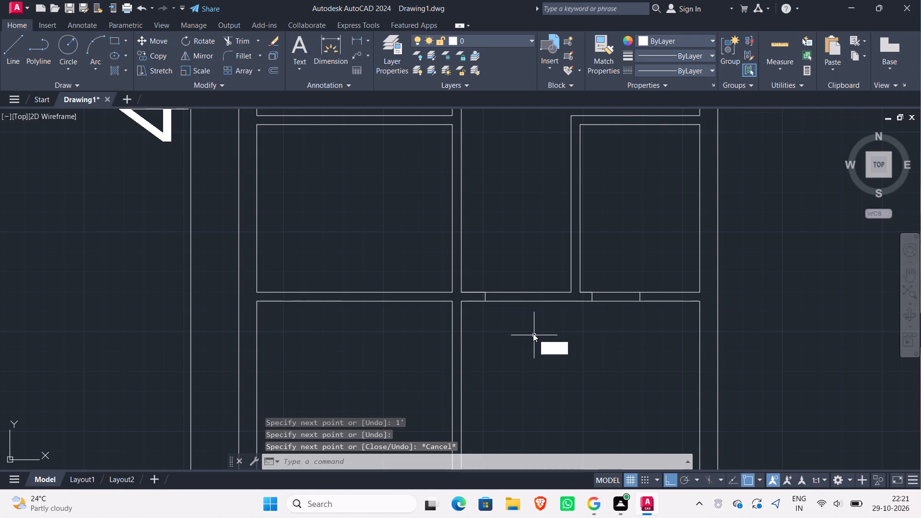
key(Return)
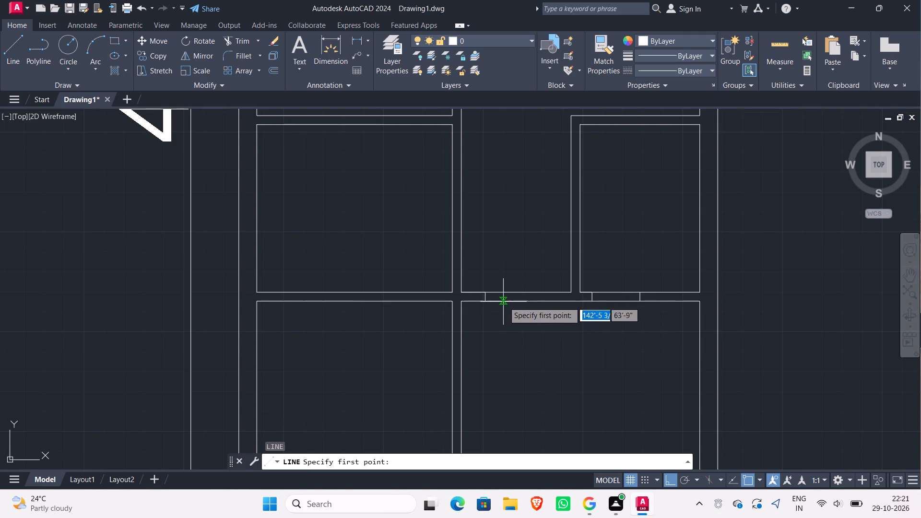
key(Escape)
Offset the lower bedroom's door jamb line 2' to the right to mark the opposite jamb.
key(o)
key(Return)
key(Return)
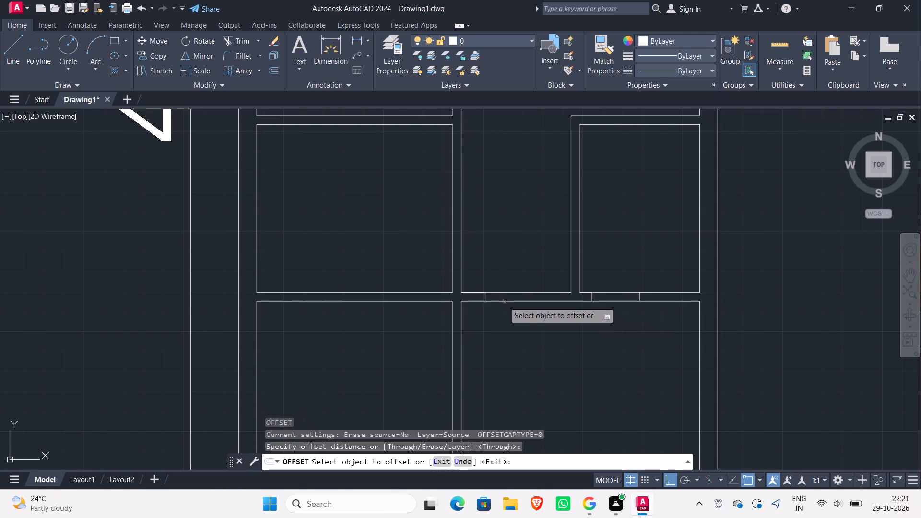
click(486, 297)
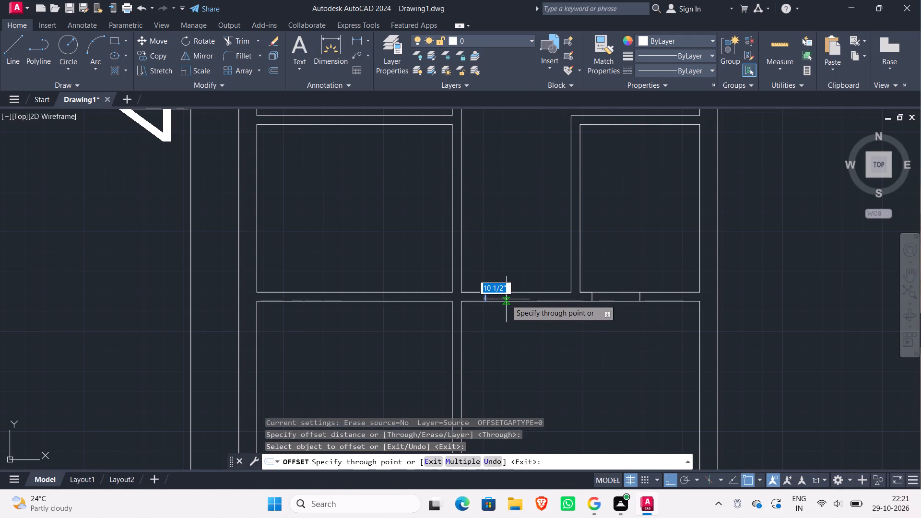
text(2')
key(Return)
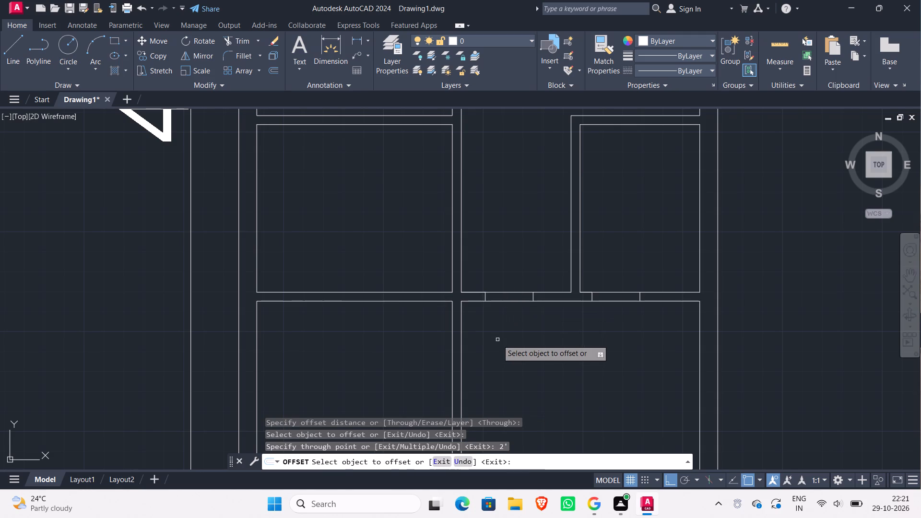
key(Escape)
Examine the double door between the drawing room and parking in the reference plan against the drafted partition.
scroll(497, 326, down, 2)
scroll(458, 332, down, 1)
scroll(437, 338, up, 1)
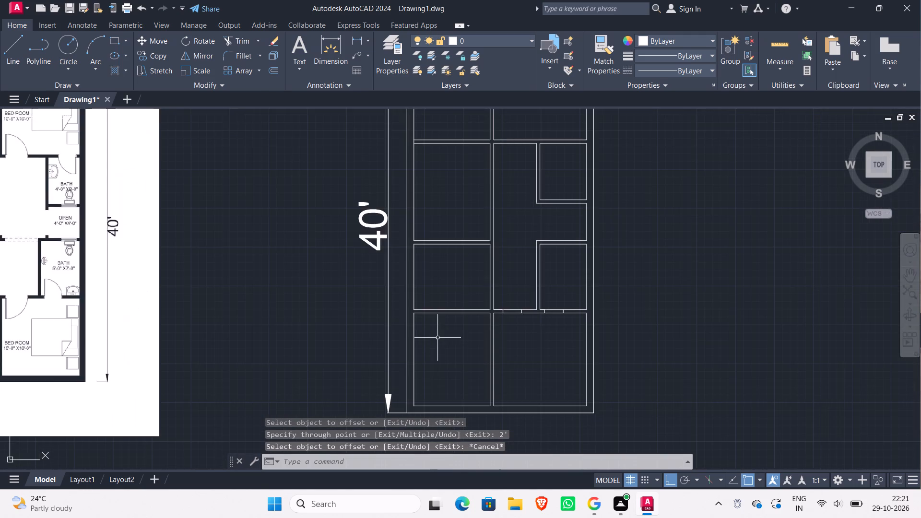
scroll(437, 337, down, 1)
scroll(152, 345, up, 2)
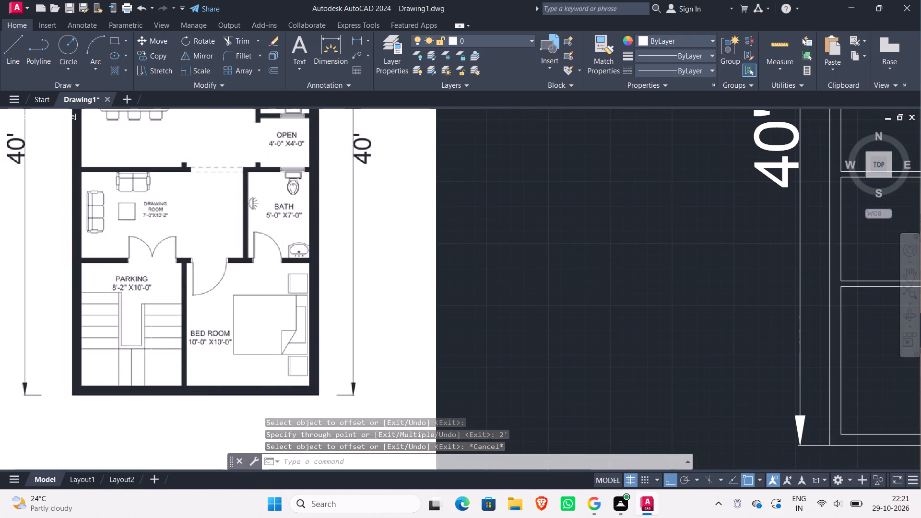
scroll(152, 345, down, 1)
middle_drag(667, 314, 622, 329)
scroll(587, 332, up, 1)
scroll(587, 332, down, 1)
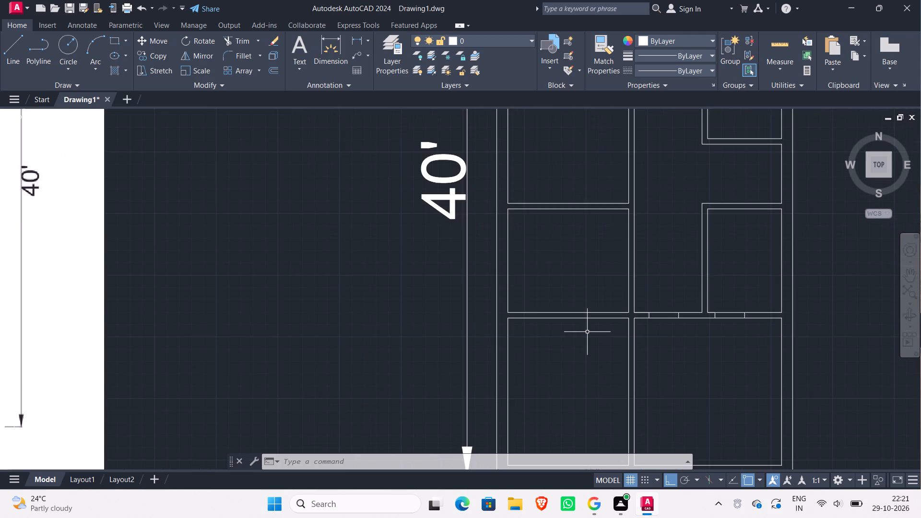
scroll(598, 327, up, 1)
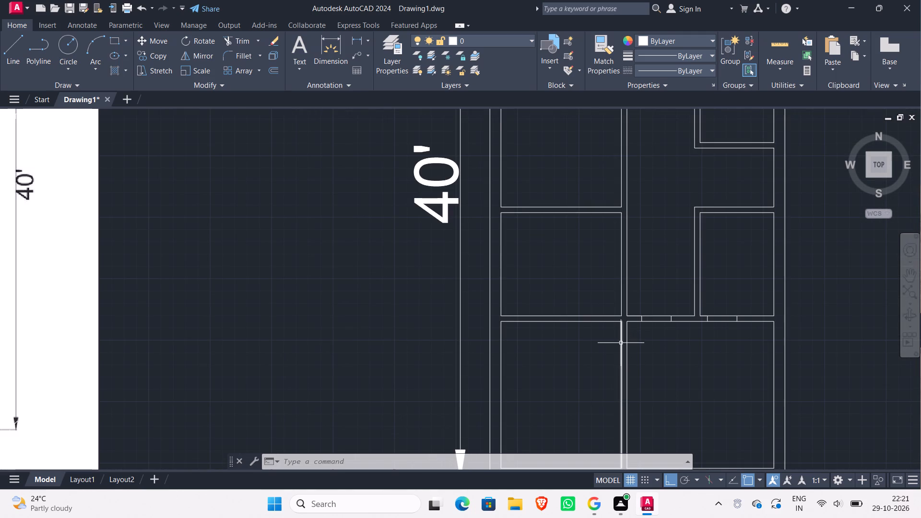
Draw a line 1' left from the drawing room's inner lower-right corner, continuing down across the partition to mark the parking door jamb.
key(l)
key(Return)
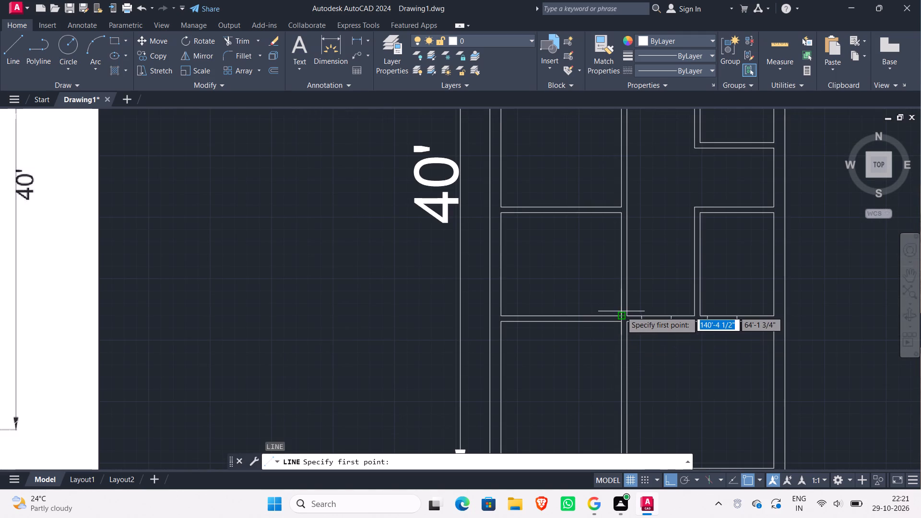
click(621, 311)
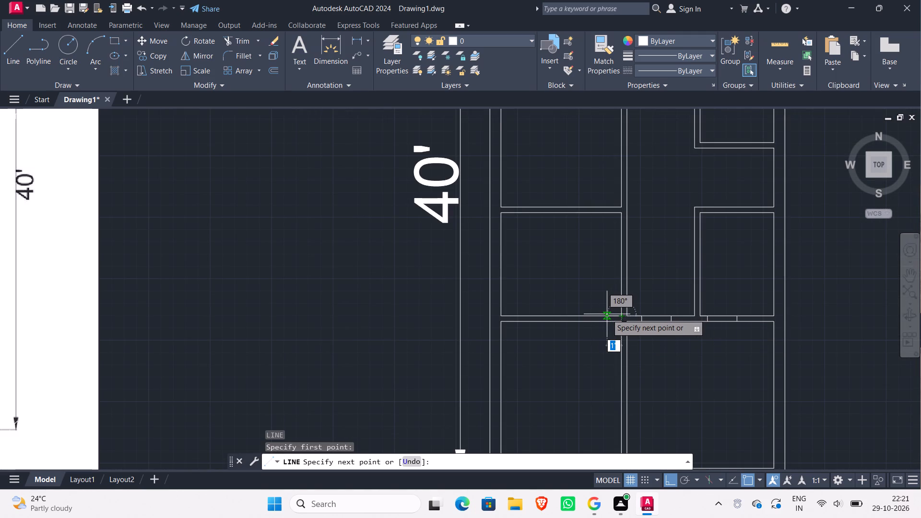
scroll(596, 323, down, 1)
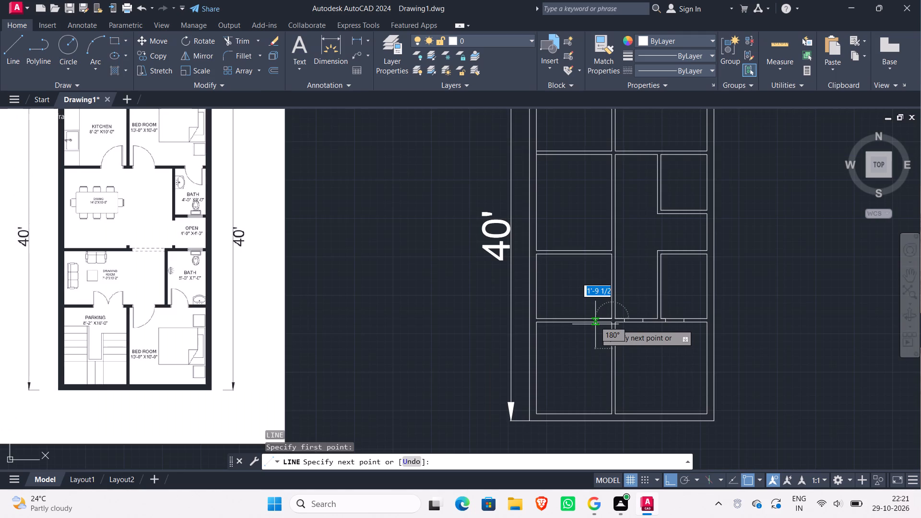
scroll(595, 324, up, 1)
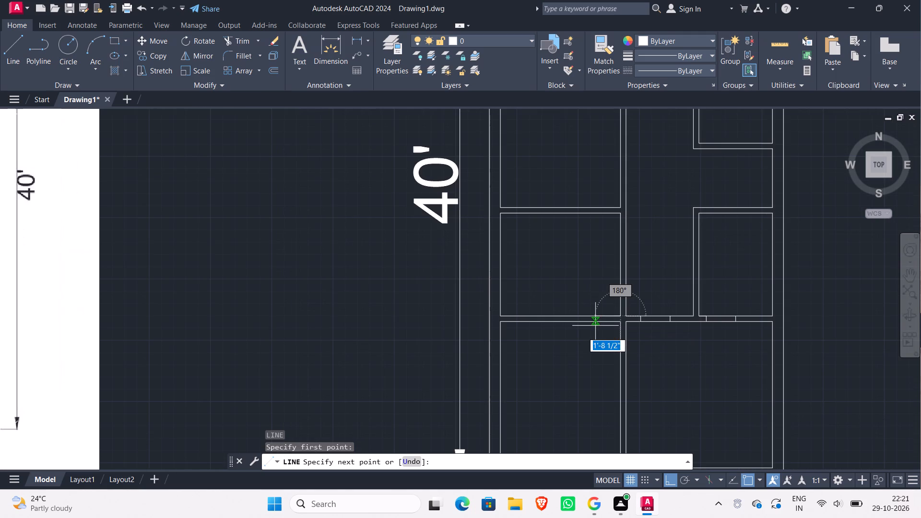
text(1')
key(Return)
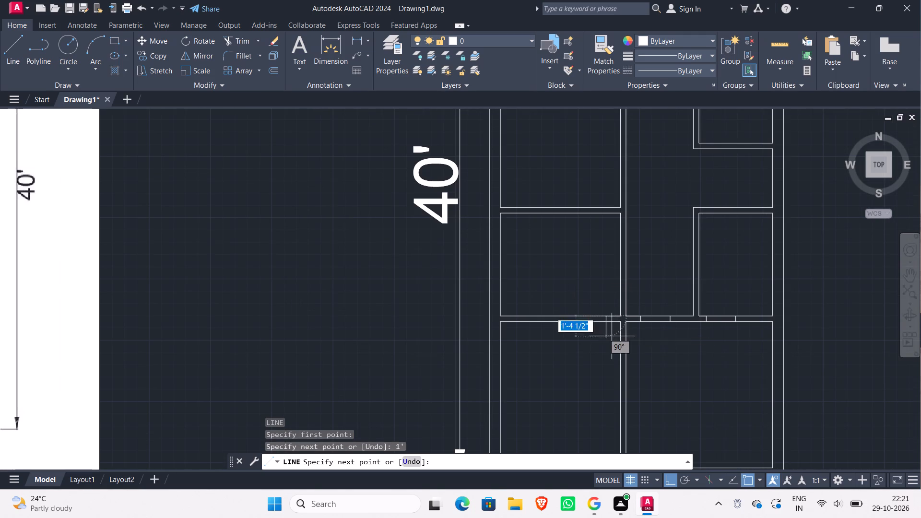
click(609, 323)
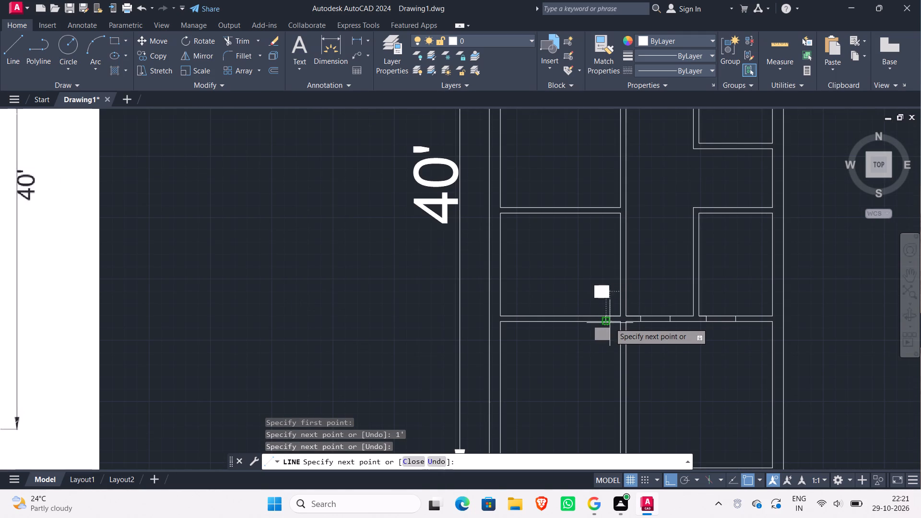
key(Escape)
Offset the jamb line between the drawing room and parking 3' to the left to mark the double door's opposite jamb.
scroll(591, 352, up, 1)
key(o)
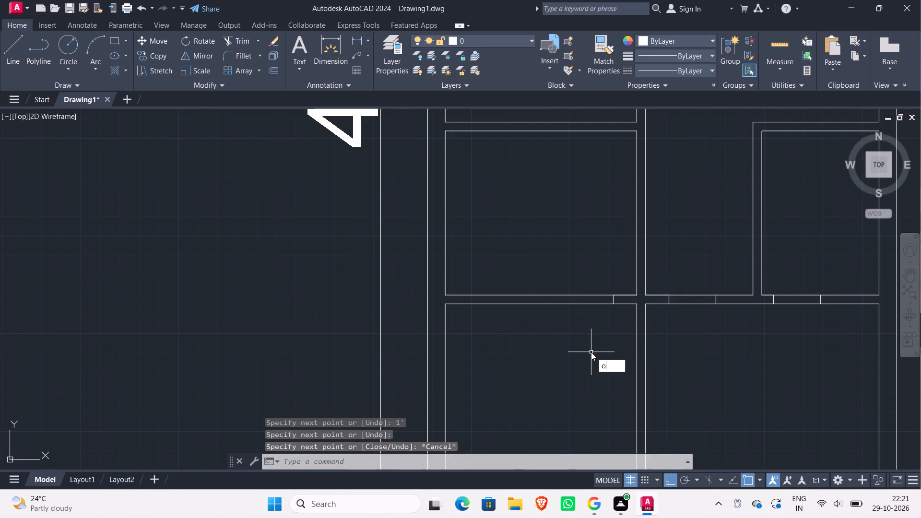
key(Return)
key(Return)
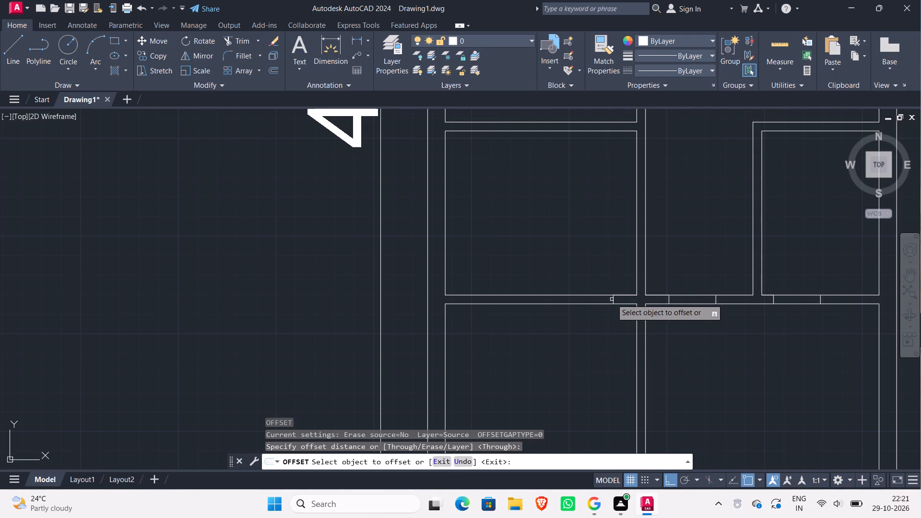
click(613, 298)
text(3')
key(Return)
scroll(575, 296, down, 2)
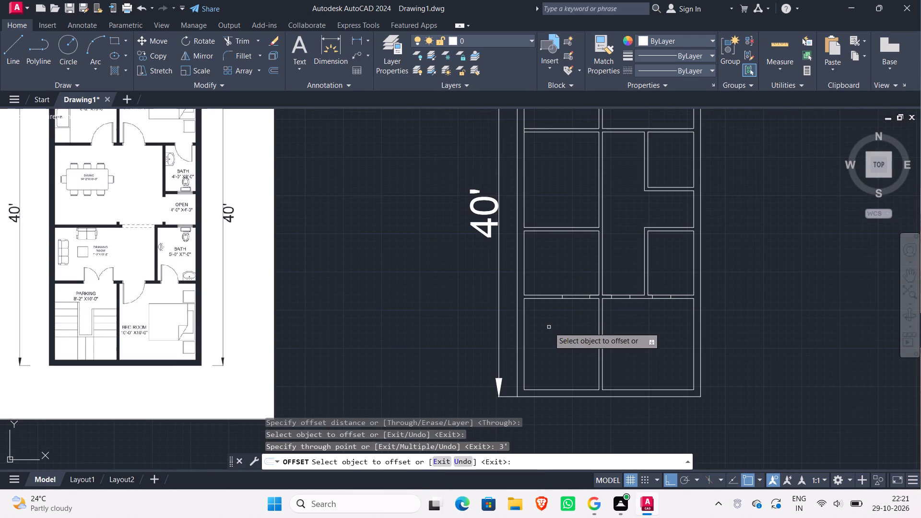
key(Escape)
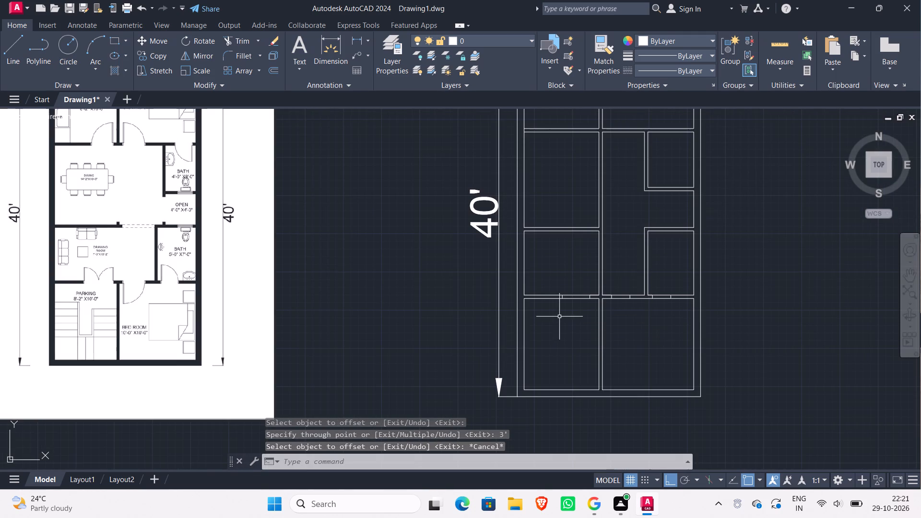
Draw a line 6" up from the dining room's inner lower-right corner, continuing right across the central wall to mark the opening's jamb.
middle_drag(559, 316, 558, 334)
middle_drag(554, 326, 558, 366)
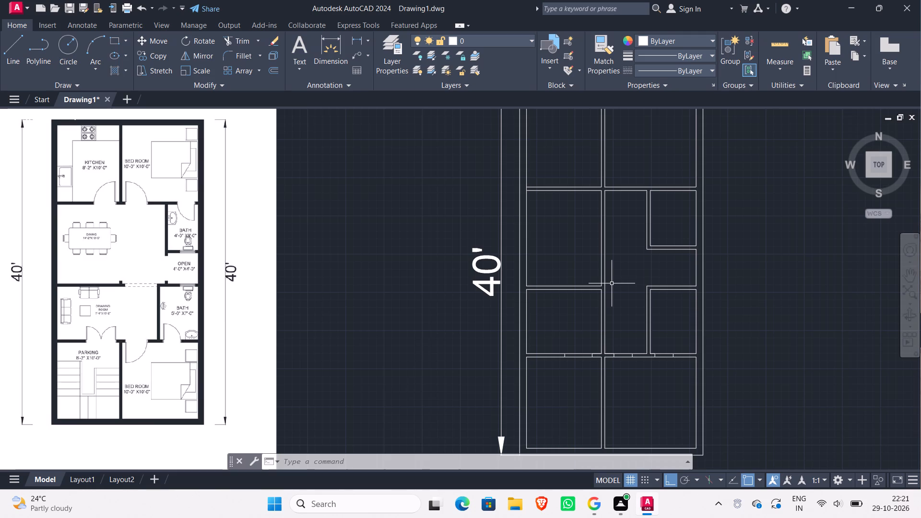
key(l)
key(Return)
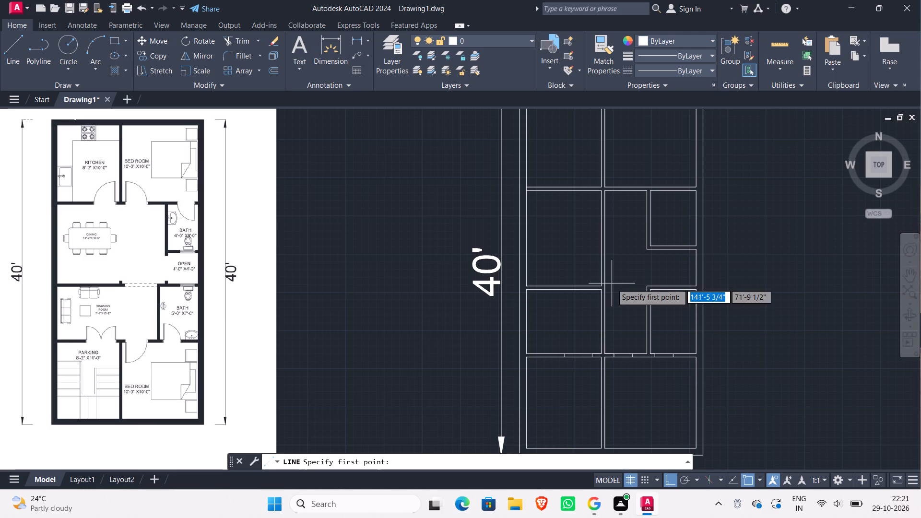
scroll(612, 282, up, 1)
click(596, 283)
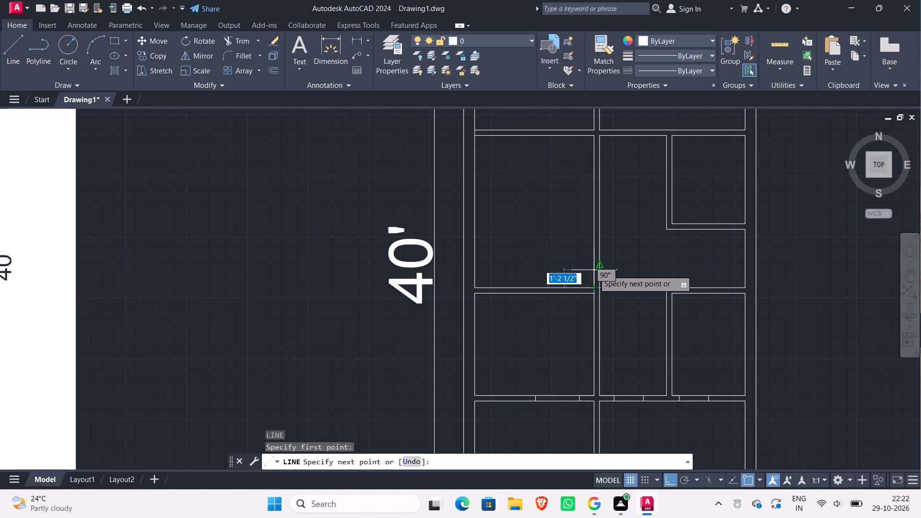
text(6")
key(Return)
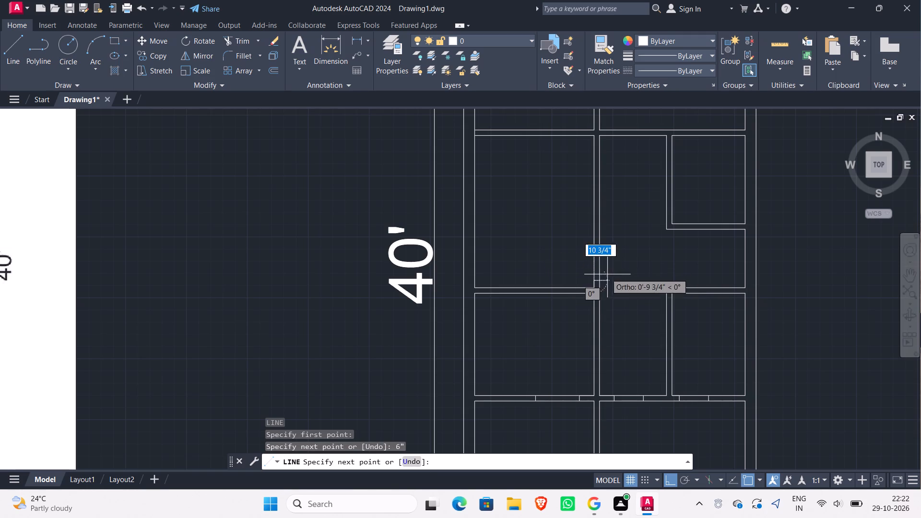
click(598, 278)
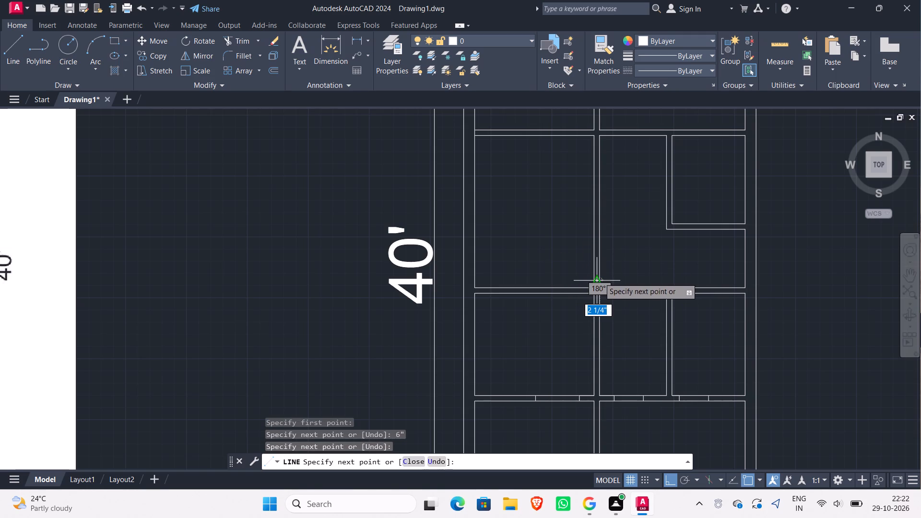
key(Escape)
scroll(628, 267, down, 2)
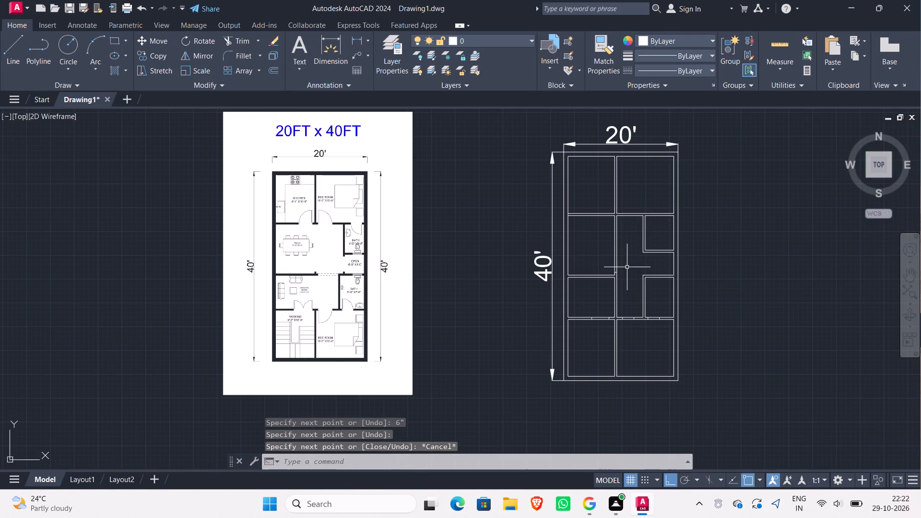
Compare the drafted rooms with the reference plan and quick-measure the lower bath's width and length.
scroll(627, 267, up, 1)
scroll(627, 267, down, 1)
scroll(627, 267, up, 1)
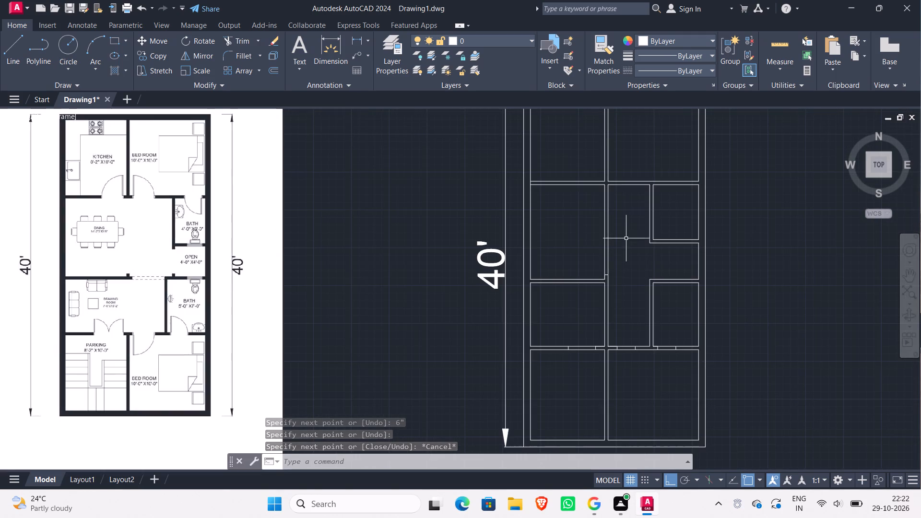
scroll(627, 217, up, 1)
middle_drag(627, 217, 626, 264)
scroll(626, 266, down, 2)
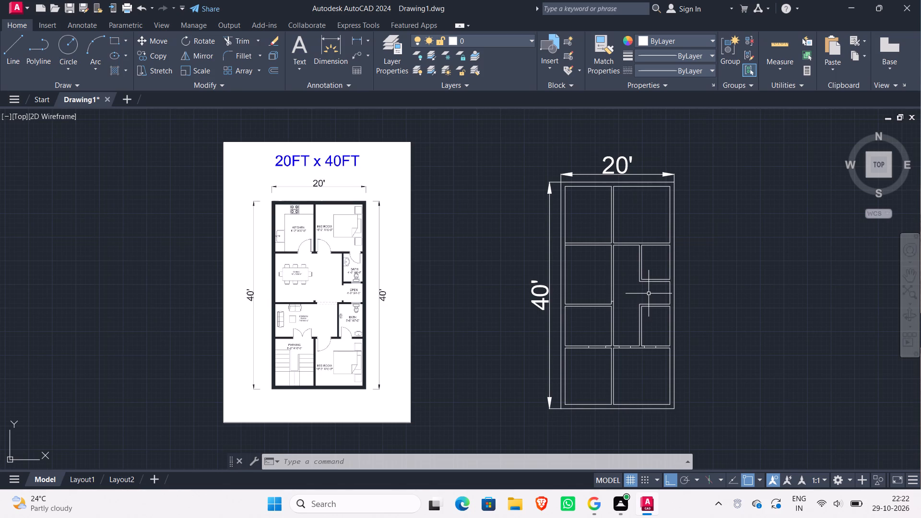
scroll(652, 302, up, 2)
scroll(652, 301, down, 1)
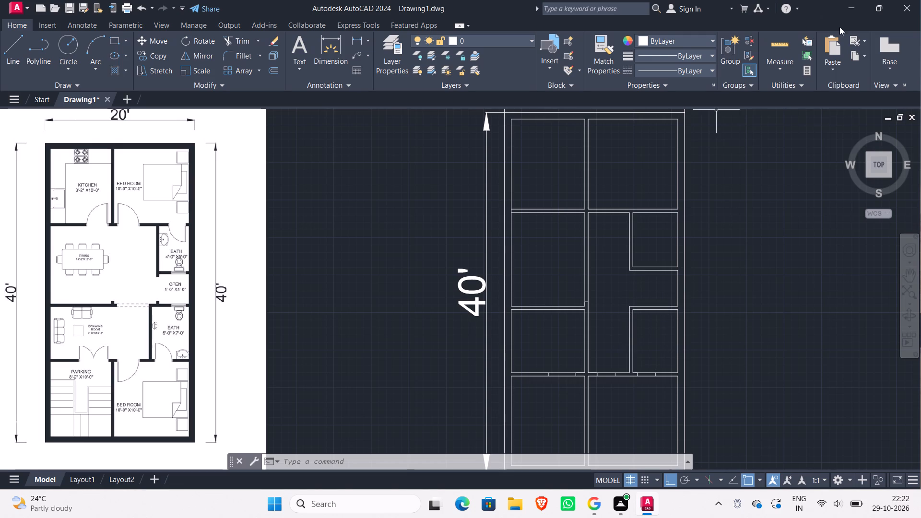
click(789, 37)
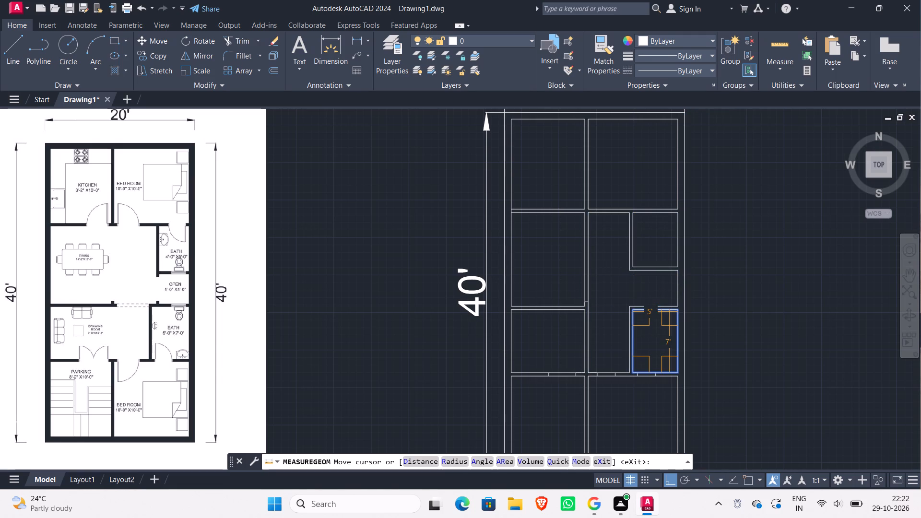
key(Escape)
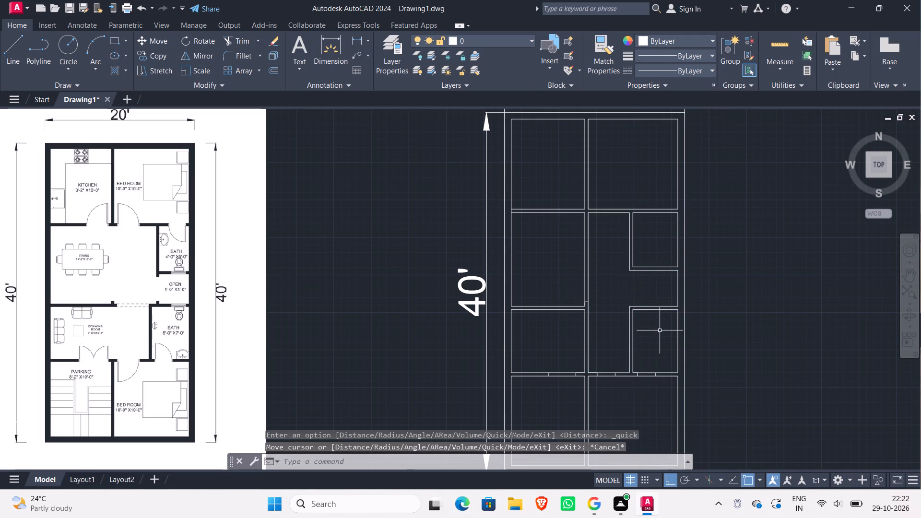
Offset the lower bath's right inner wall line 6' to the left, and offset the new line 4.5" further left for the wall thickness.
key(o)
key(Return)
key(Return)
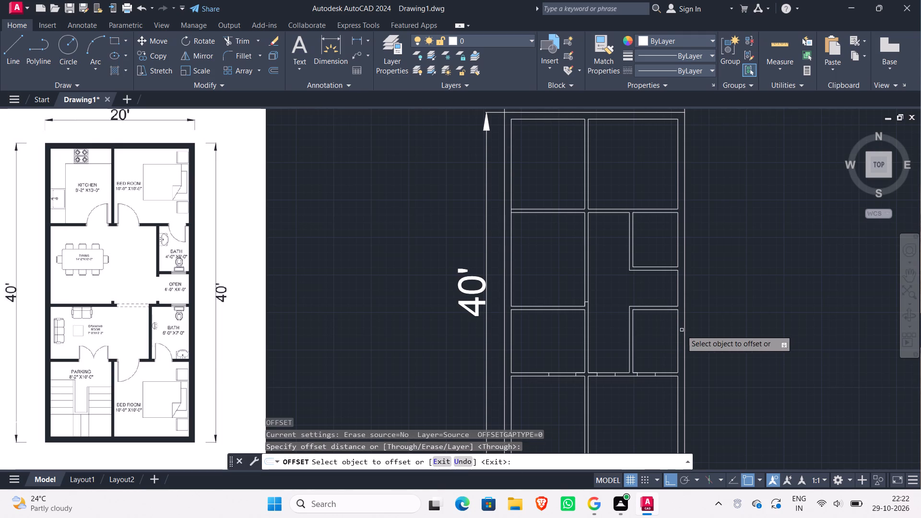
click(677, 334)
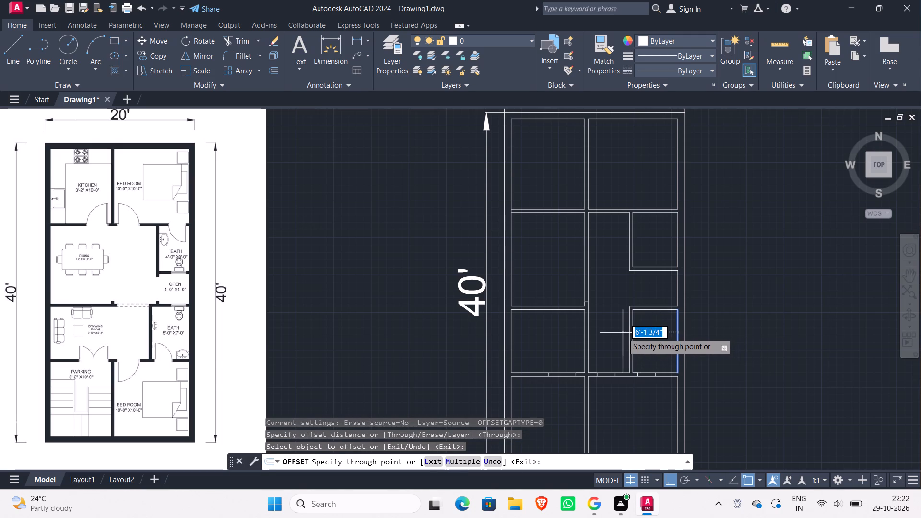
key(6)
key(apostrophe)
key(Return)
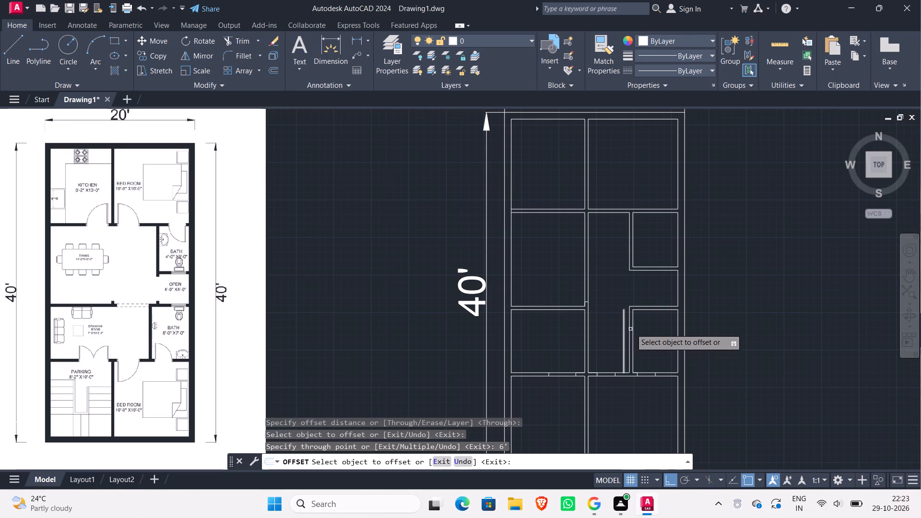
click(624, 329)
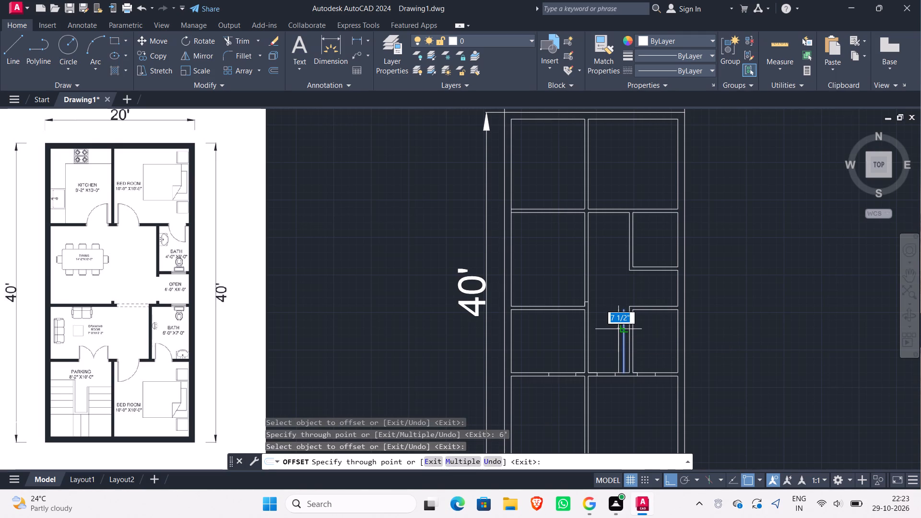
text(4.5")
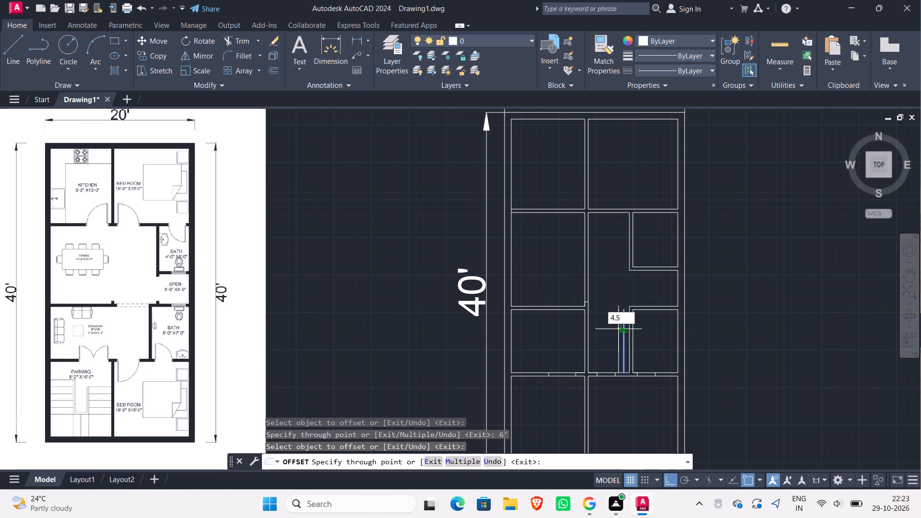
key(Return)
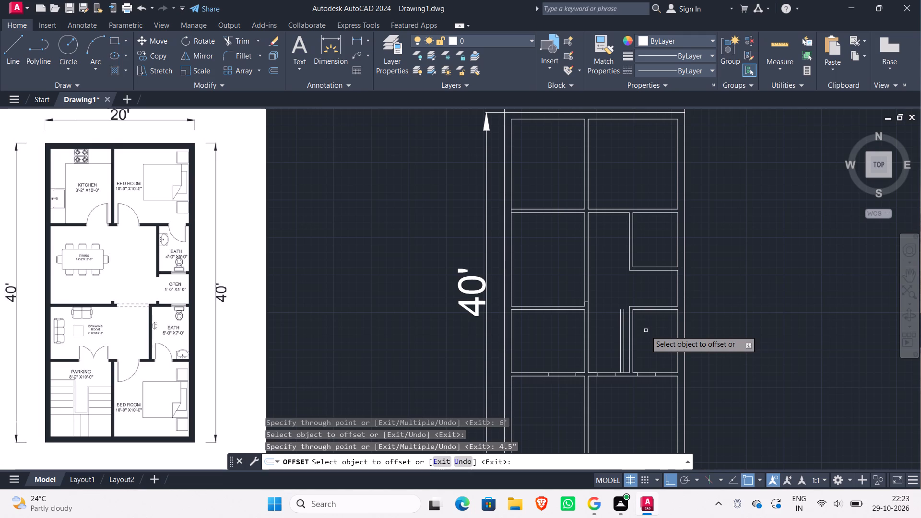
key(Escape)
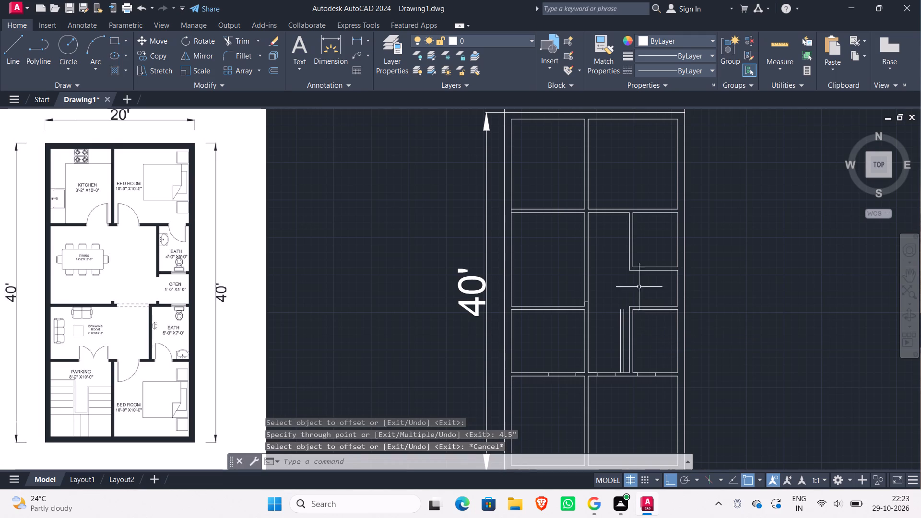
Offset the upper bath's right inner wall line 4' to the left, and offset the new line 4.5" further left for the wall thickness.
key(o)
key(Return)
key(Return)
click(677, 252)
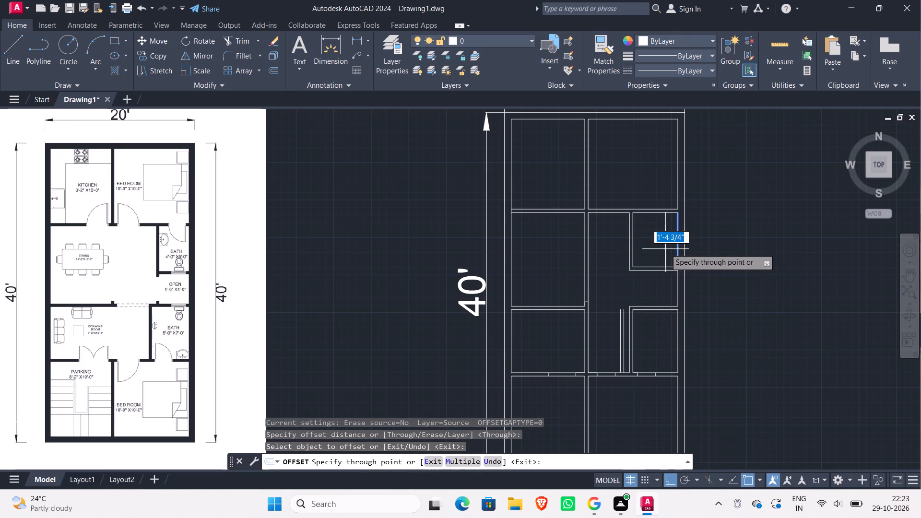
text(4')
key(Return)
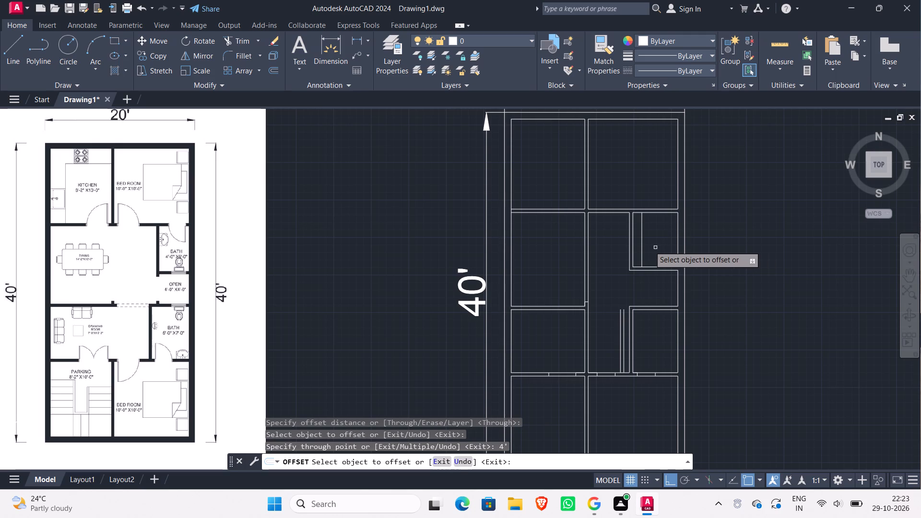
click(642, 243)
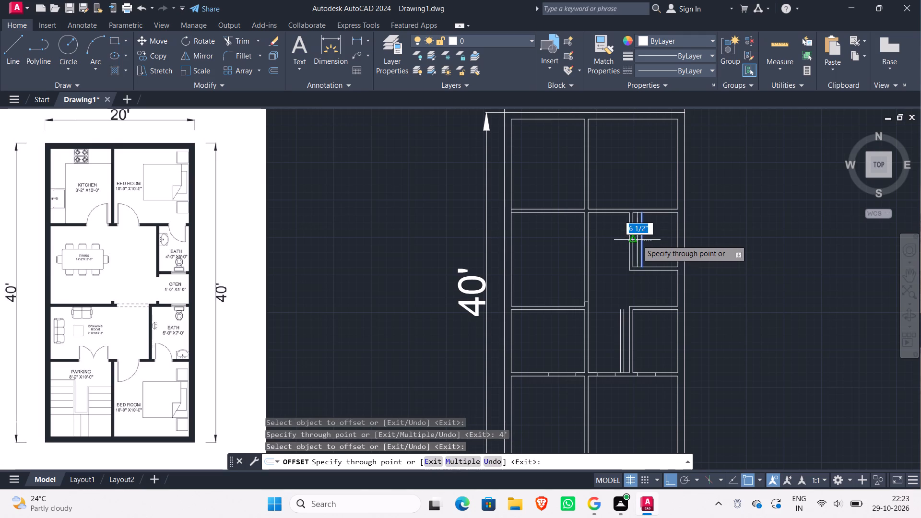
text(4.5")
key(Return)
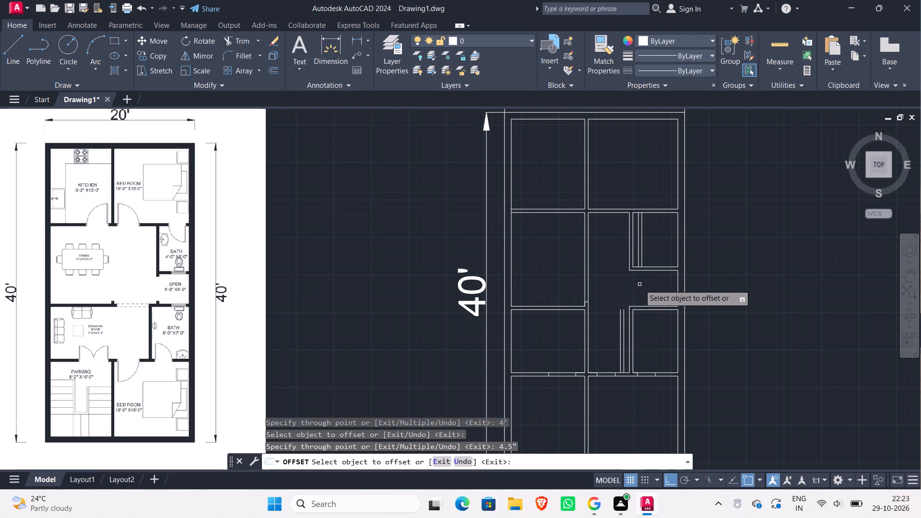
key(Escape)
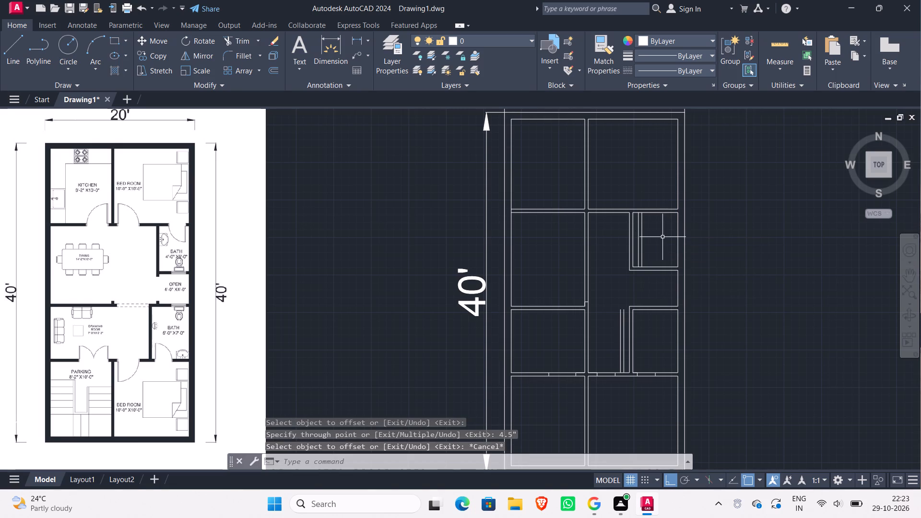
Draw a line 6" left from the upper bath's inner upper-right corner, continuing up across the wall to mark the door jamb.
key(l)
key(Return)
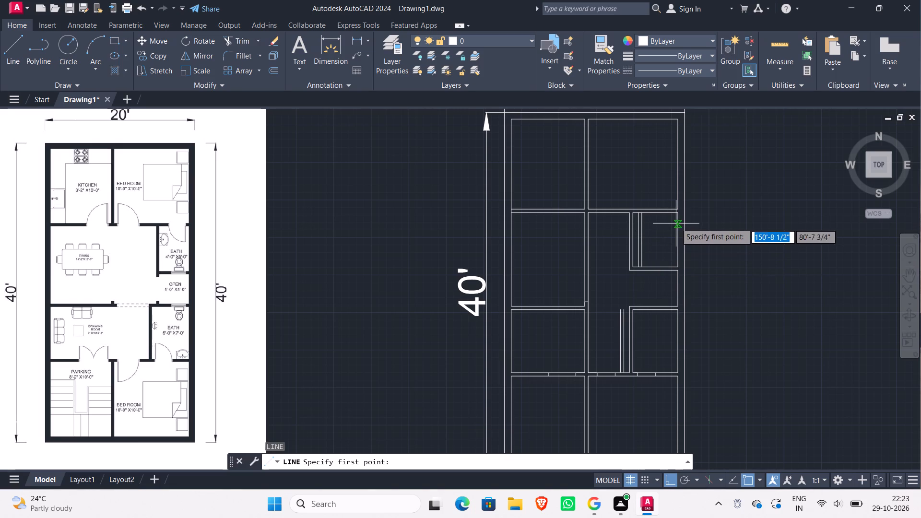
click(676, 214)
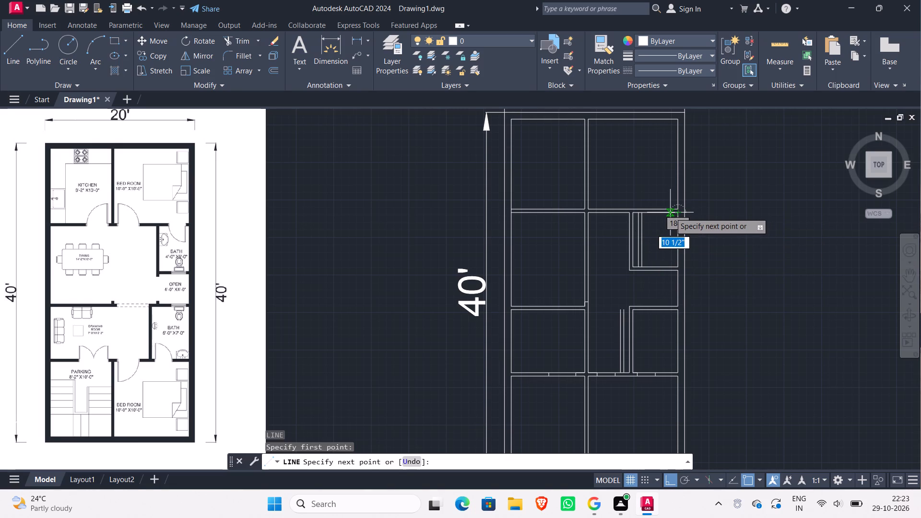
text(6")
key(Return)
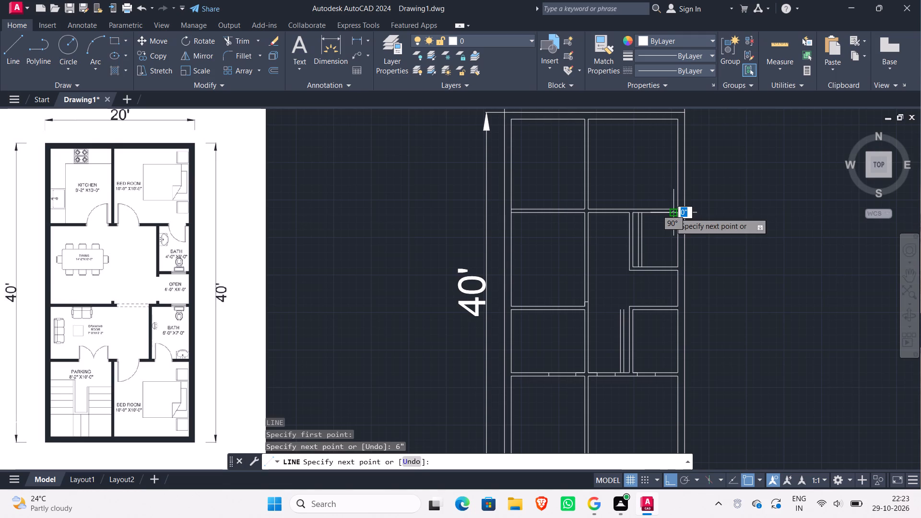
scroll(670, 206, up, 2)
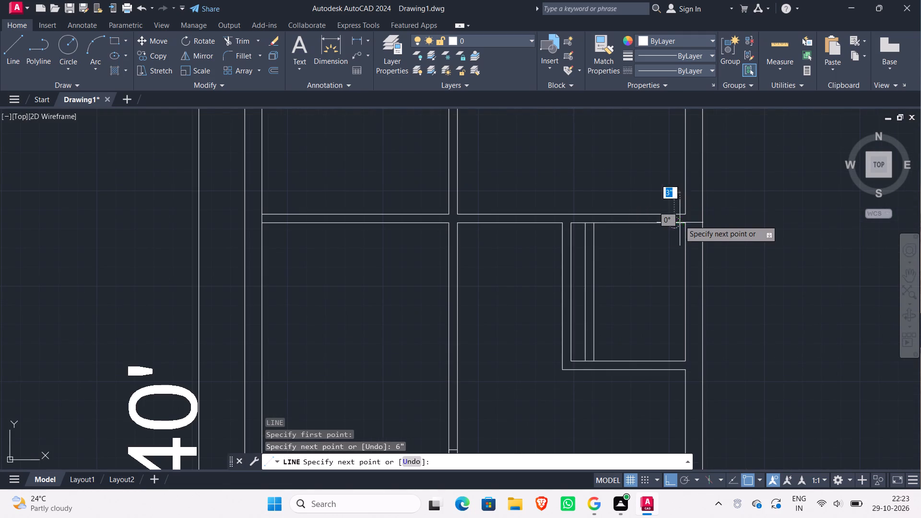
click(677, 214)
key(Escape)
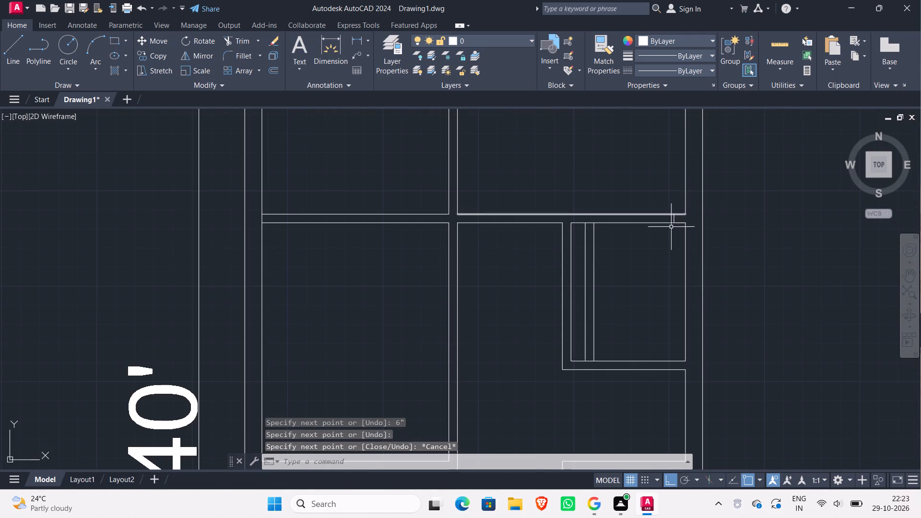
Offset the upper bath's door jamb line 2' to the left to mark the opposite jamb.
scroll(670, 262, down, 1)
key(o)
key(Return)
key(Return)
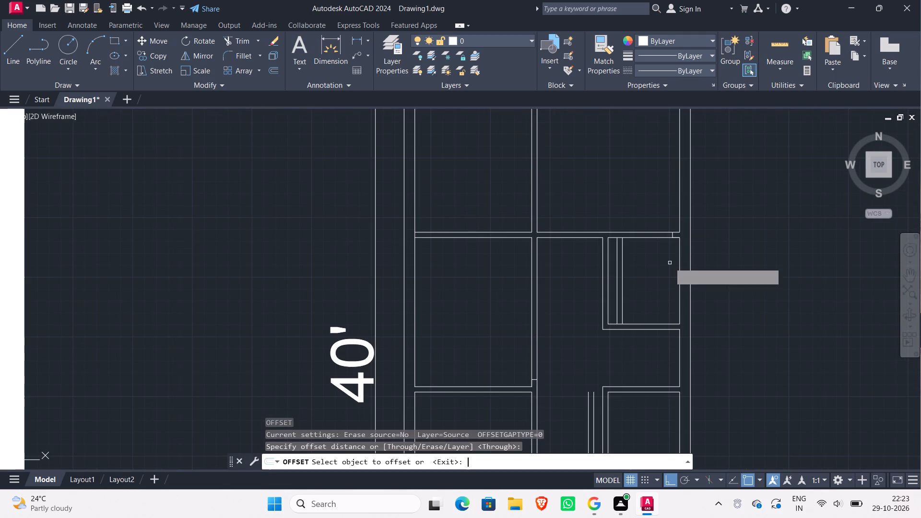
scroll(670, 253, up, 1)
click(673, 224)
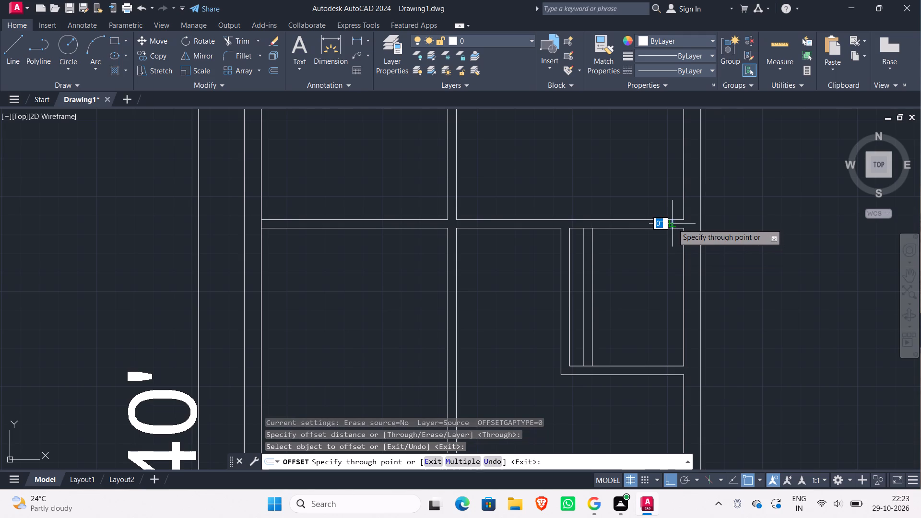
text(2')
key(Return)
scroll(668, 270, down, 1)
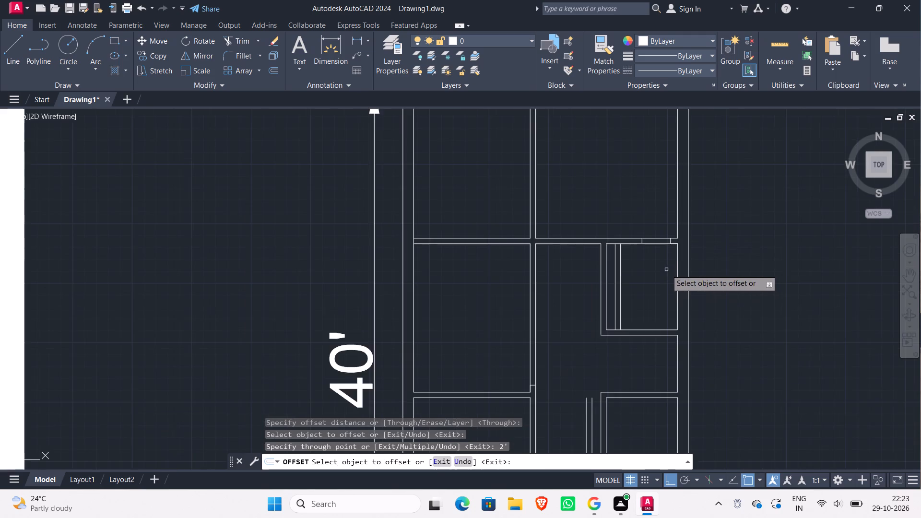
scroll(664, 270, down, 2)
scroll(663, 271, up, 1)
scroll(663, 271, down, 1)
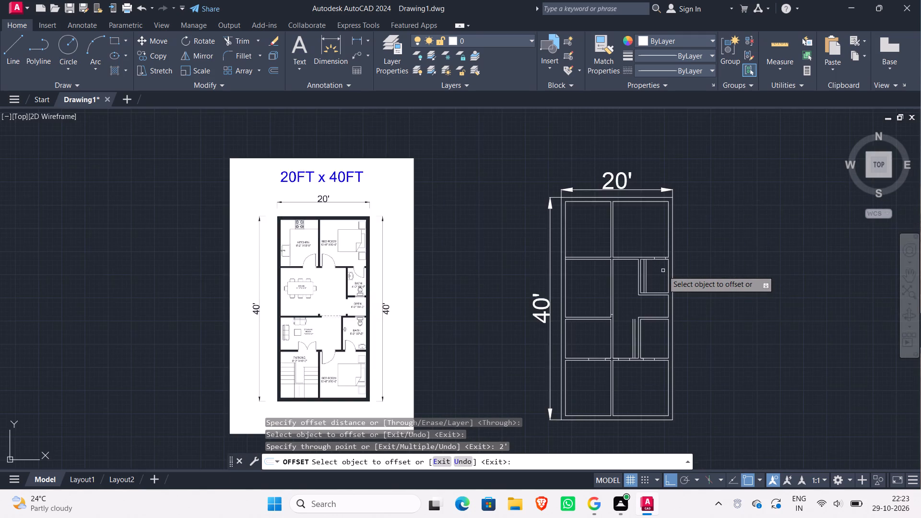
Draw a line 6" right from the upper bedroom's inner lower-left corner, continuing down across the wall to mark the door jamb.
scroll(663, 271, up, 1)
scroll(609, 268, up, 1)
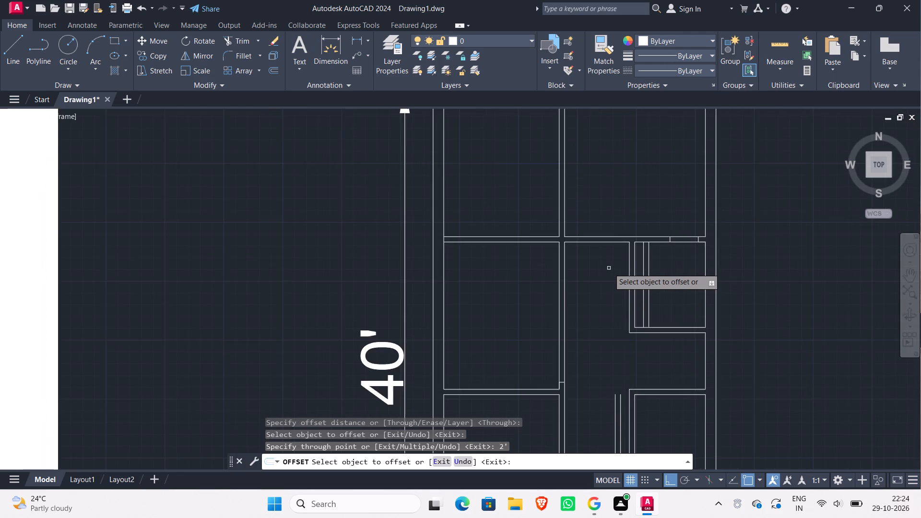
scroll(609, 268, down, 1)
scroll(609, 268, up, 1)
scroll(609, 268, down, 1)
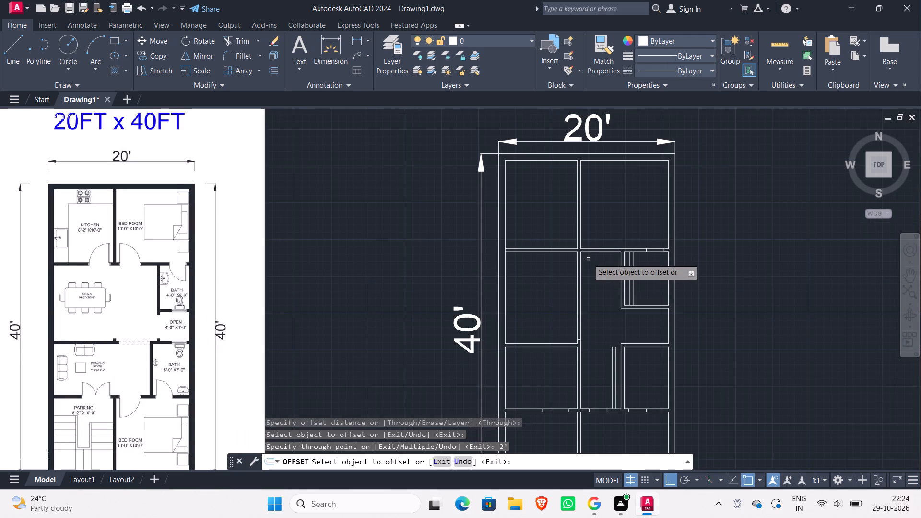
key(Escape)
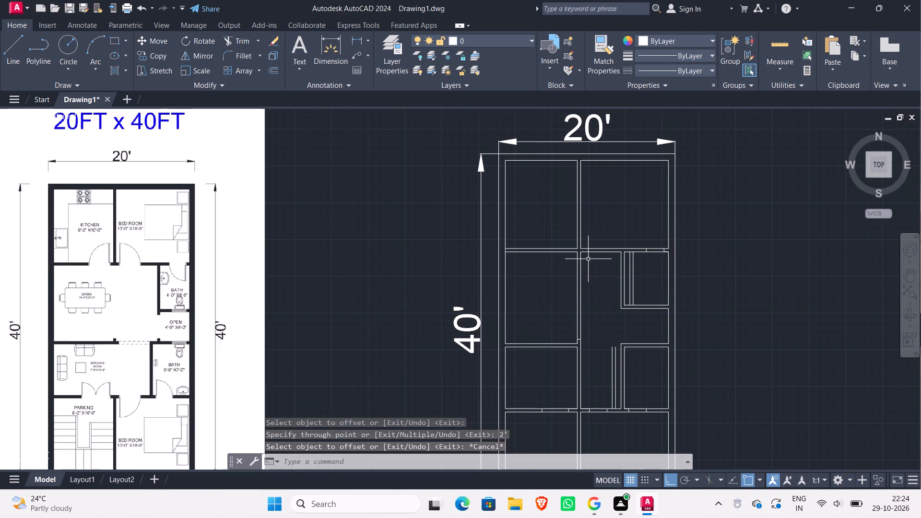
key(l)
key(Return)
scroll(588, 259, up, 2)
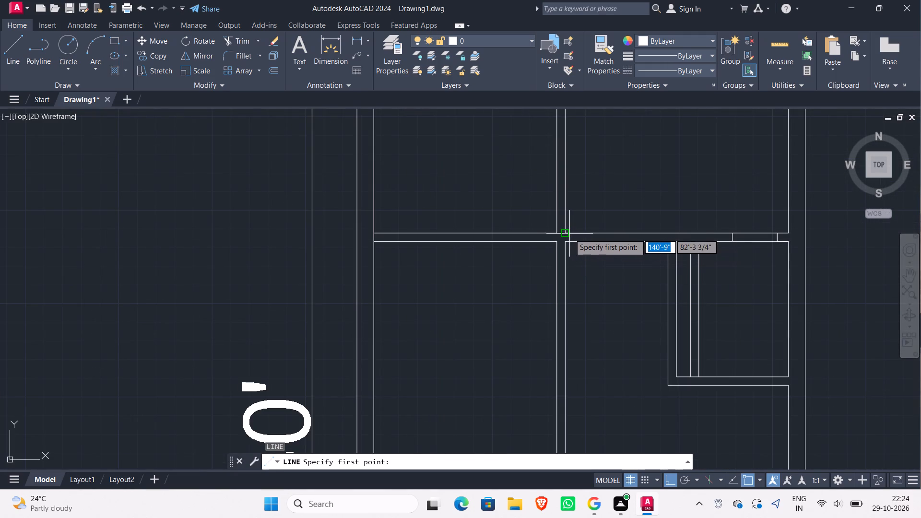
click(569, 233)
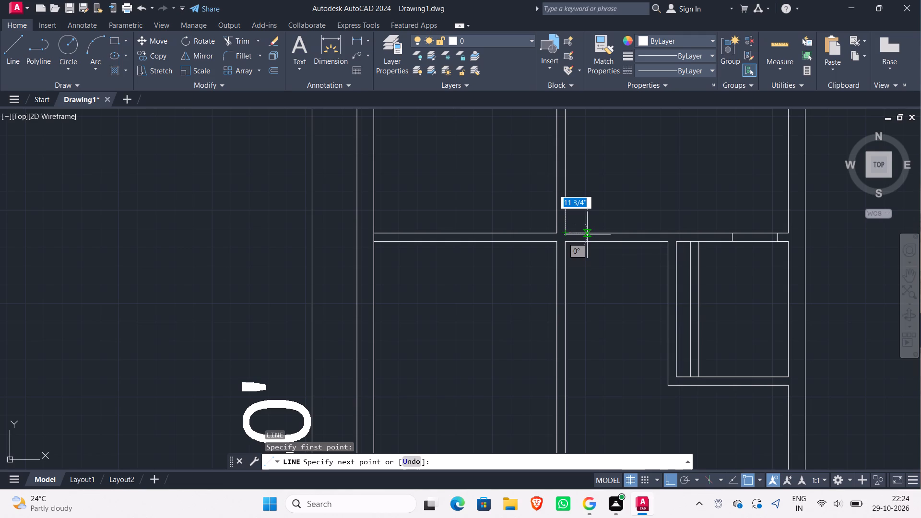
text(6")
key(Return)
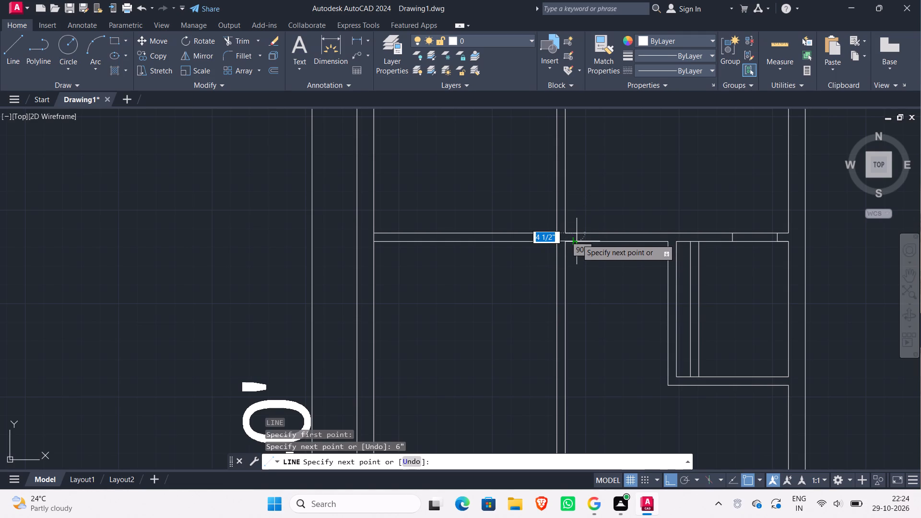
click(577, 239)
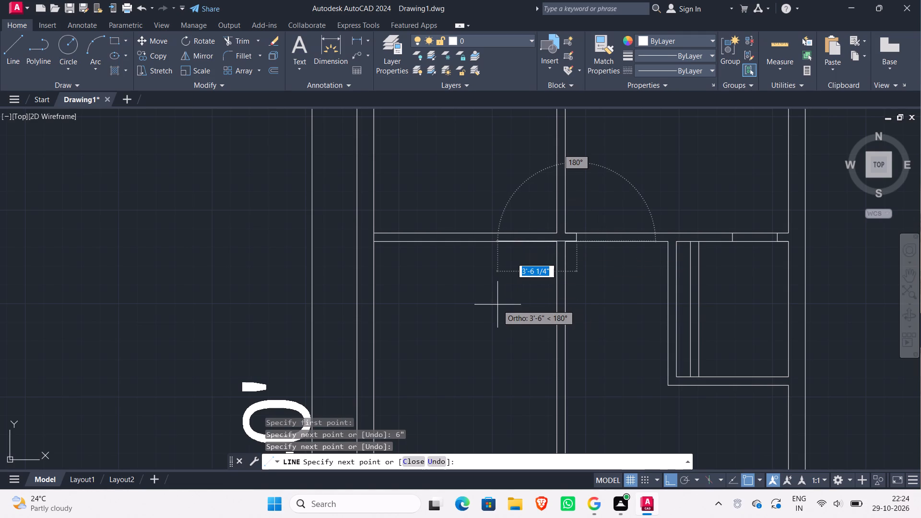
key(Escape)
Draw a line 6" left from the kitchen's inner lower-right corner, continuing down across the wall to mark the door jamb.
key(l)
key(Return)
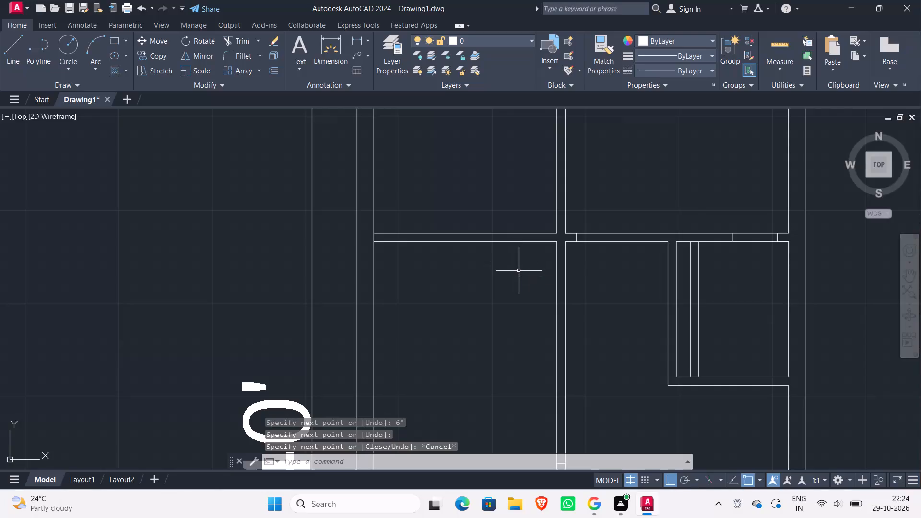
click(557, 232)
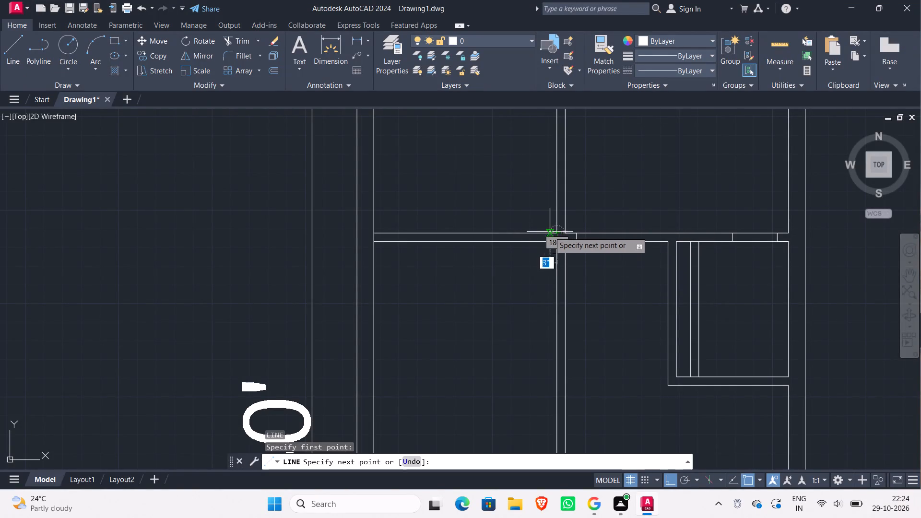
scroll(546, 231, down, 2)
scroll(546, 231, up, 1)
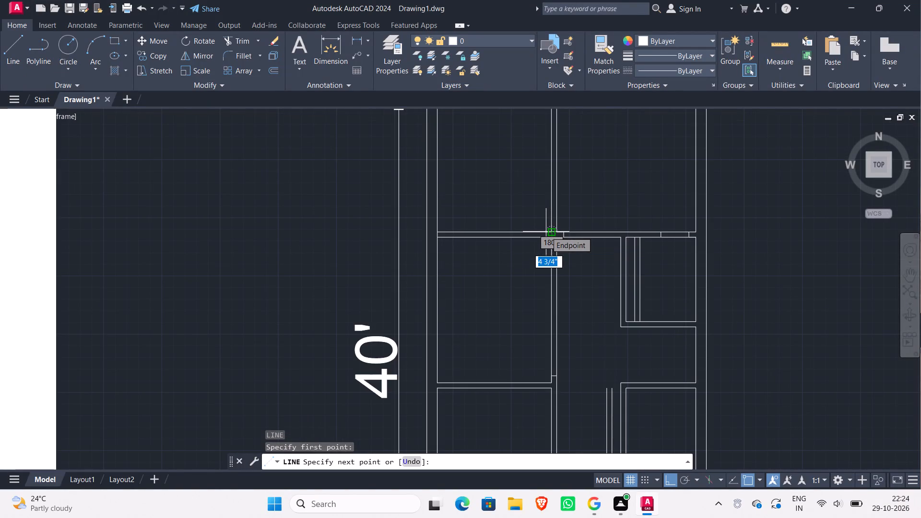
text(6")
key(Return)
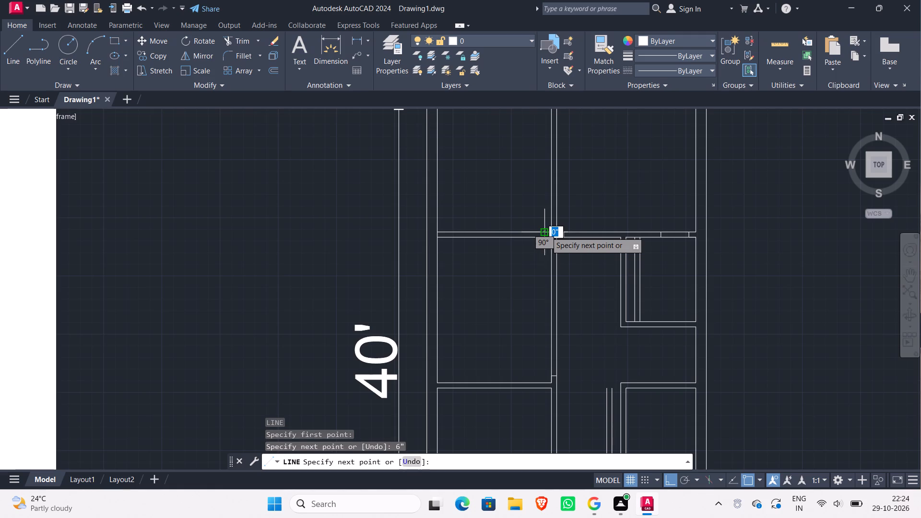
scroll(542, 237, up, 3)
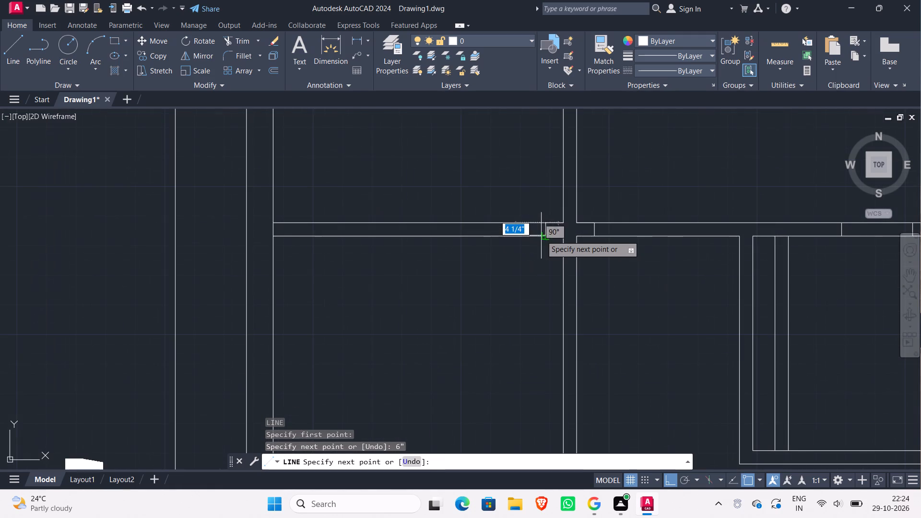
click(543, 234)
key(Escape)
scroll(531, 266, down, 3)
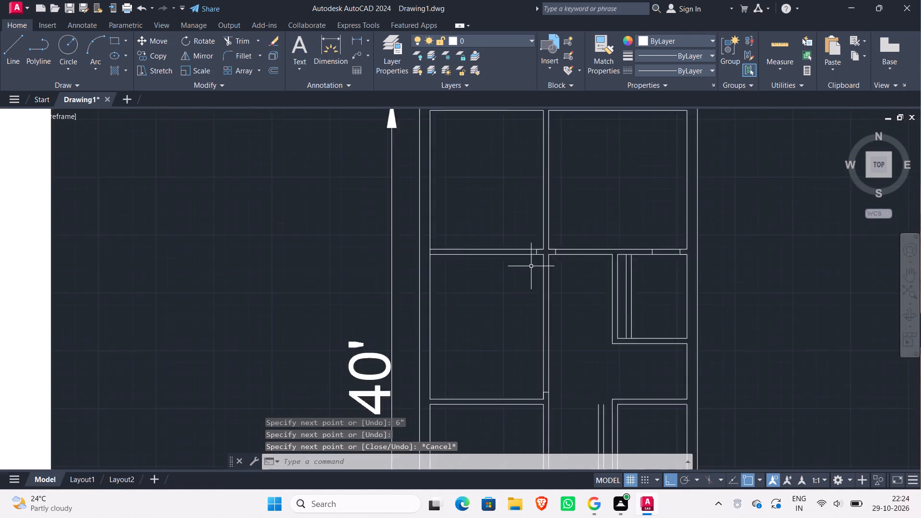
Offset the upper bedroom's door jamb line 2' to the right and the kitchen's door jamb line 2' to the left.
key(o)
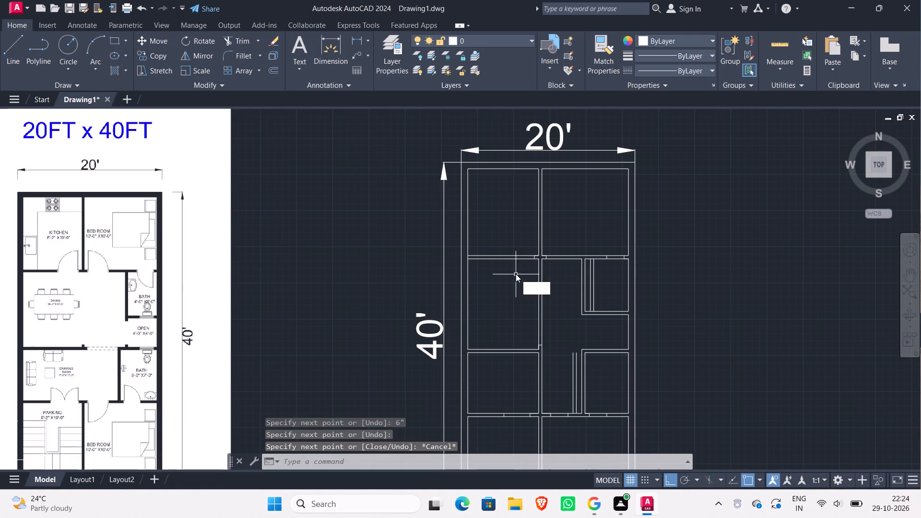
key(Return)
scroll(559, 261, up, 2)
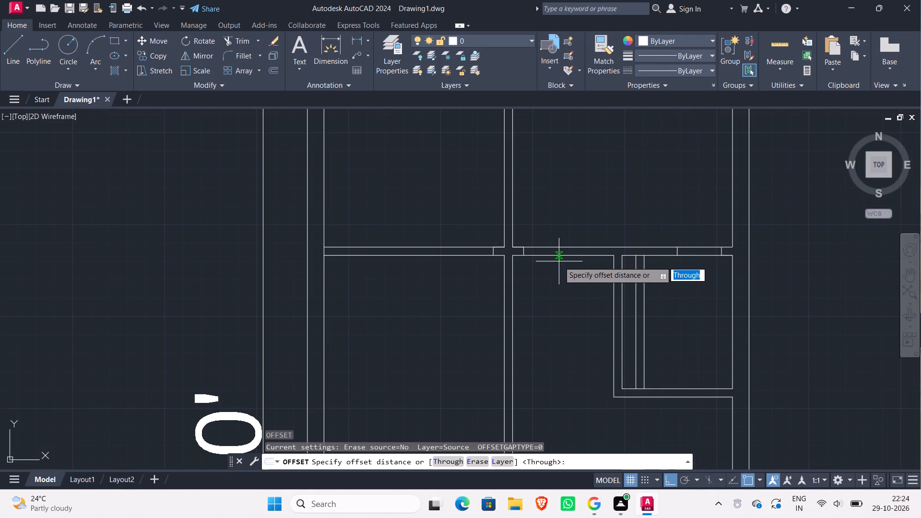
key(Return)
scroll(509, 258, up, 2)
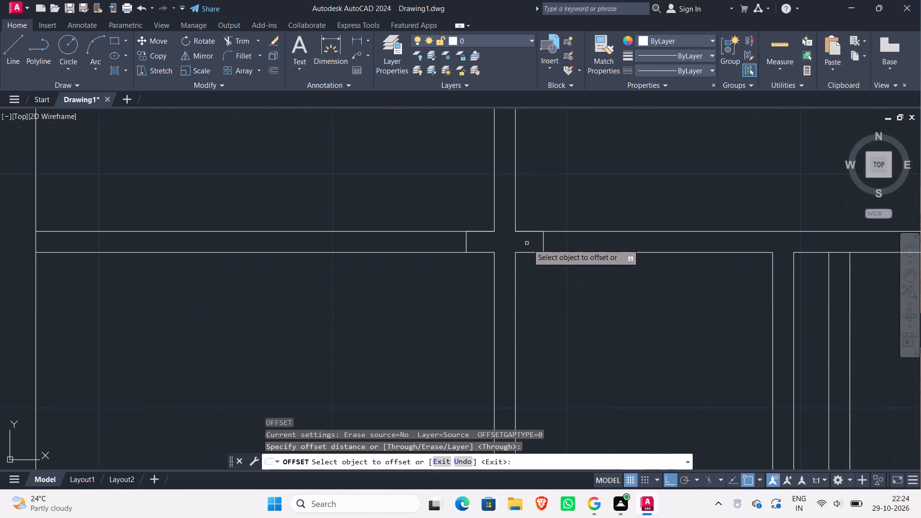
click(542, 240)
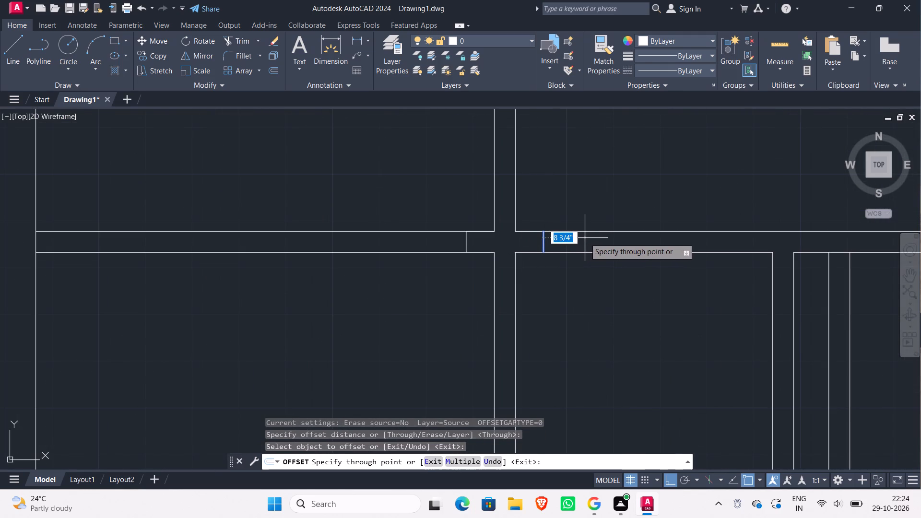
text(2')
key(Return)
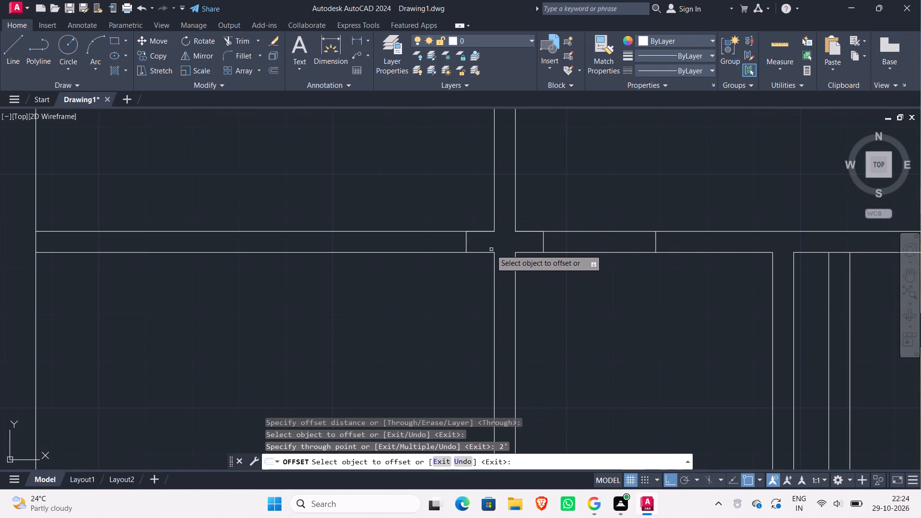
click(464, 240)
click(472, 241)
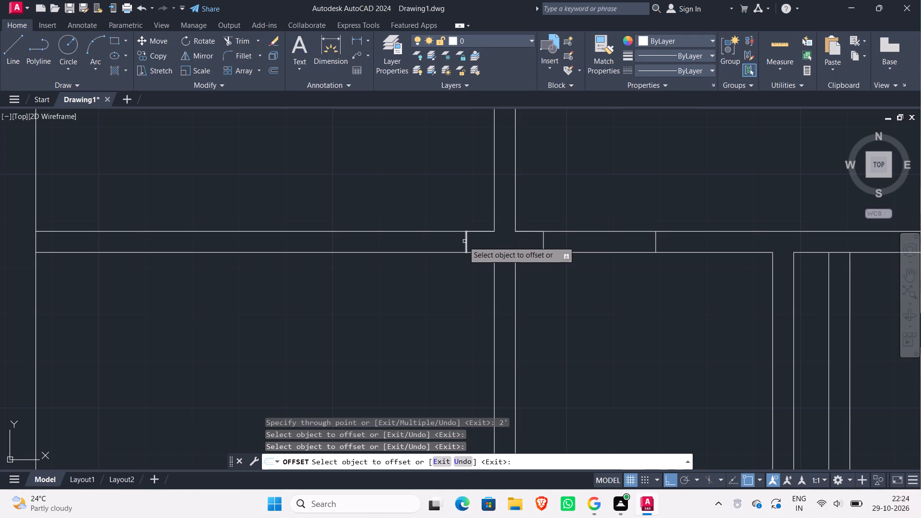
click(466, 241)
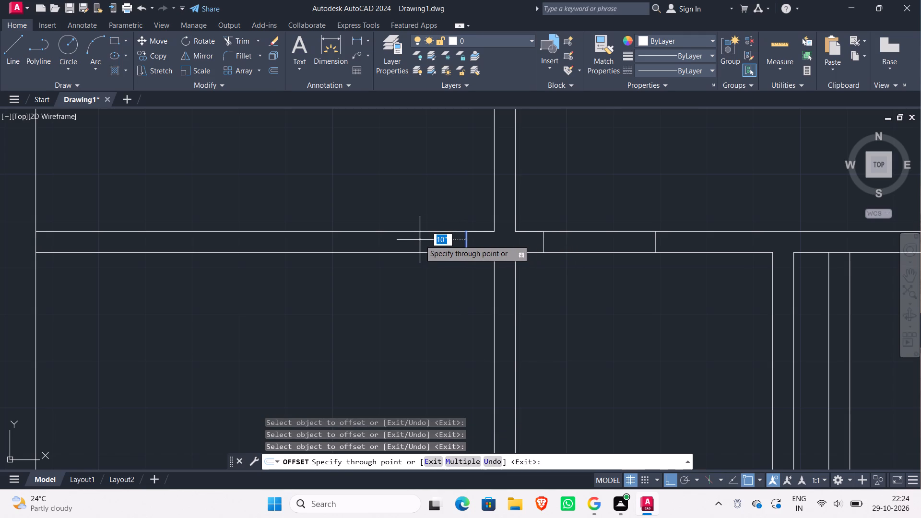
text(2')
key(Return)
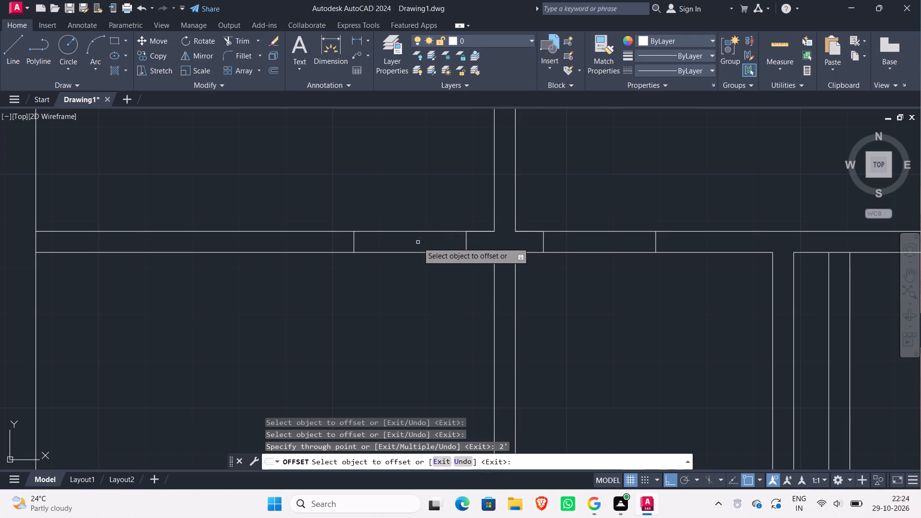
key(Escape)
Examine the kitchen and upper rooms in the reference plan image and compare them with the drawn walls.
scroll(425, 269, down, 5)
scroll(427, 286, up, 1)
scroll(427, 286, down, 1)
scroll(427, 286, up, 1)
scroll(427, 286, down, 1)
scroll(87, 295, up, 1)
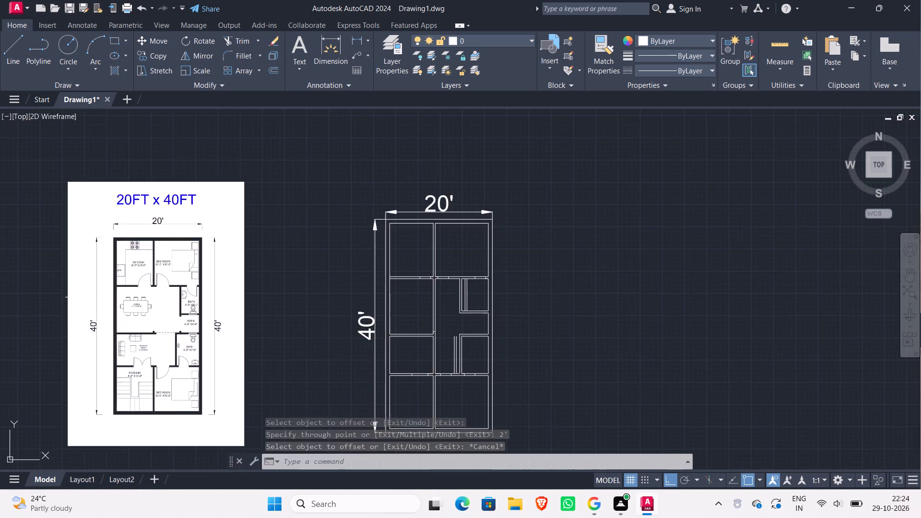
scroll(84, 292, up, 1)
scroll(169, 188, up, 2)
scroll(206, 217, down, 2)
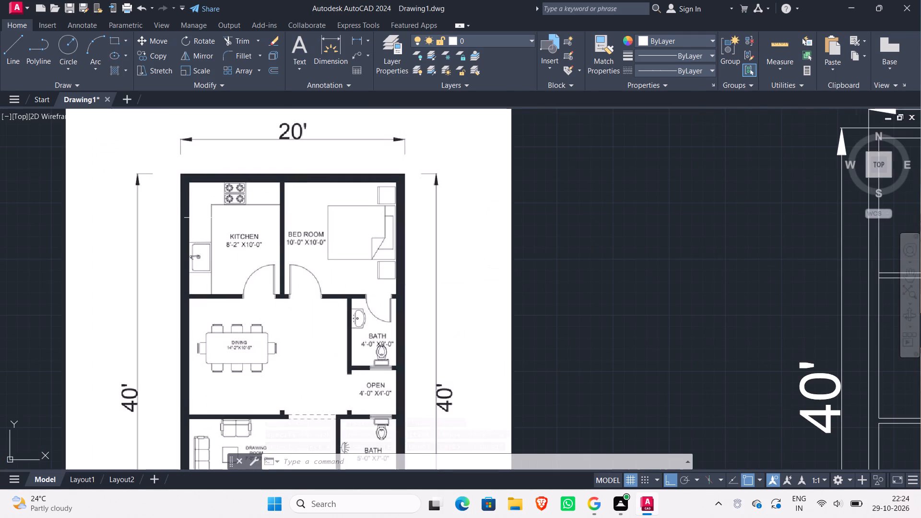
scroll(241, 221, down, 1)
scroll(250, 232, up, 1)
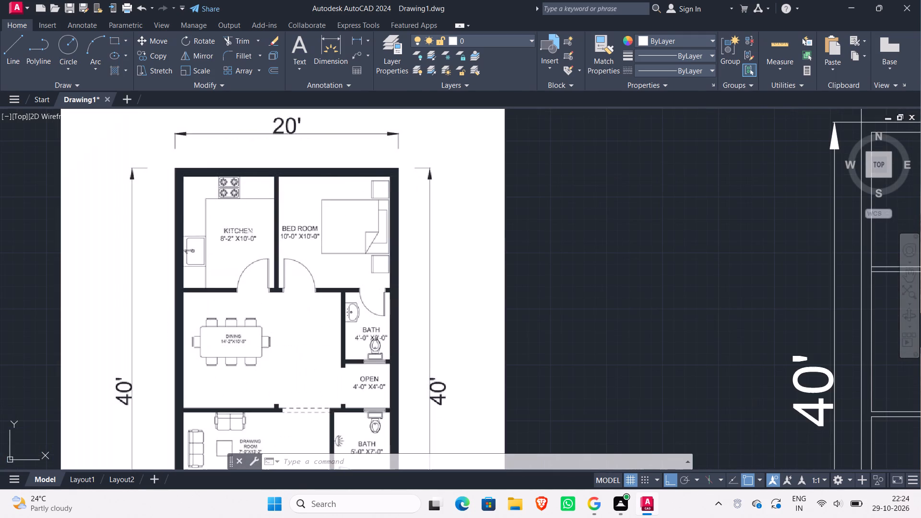
scroll(250, 232, up, 1)
scroll(250, 233, down, 2)
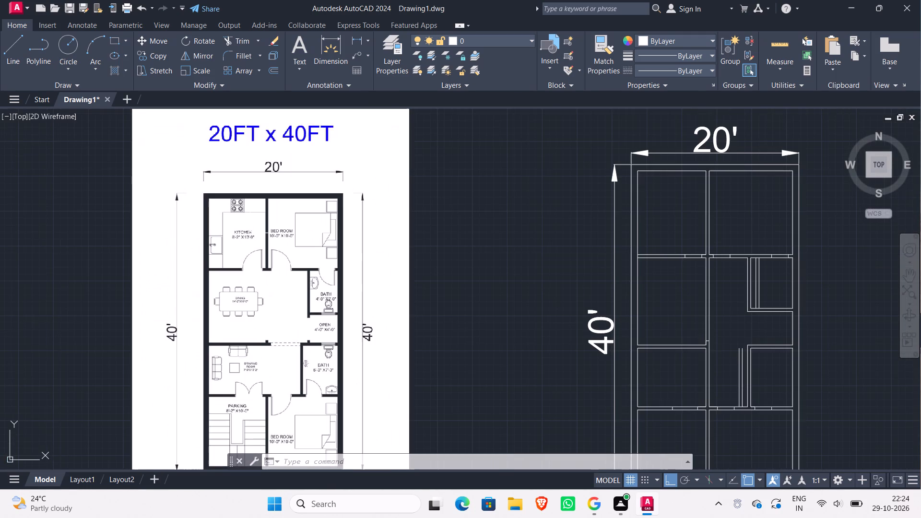
scroll(251, 234, up, 1)
scroll(251, 234, down, 1)
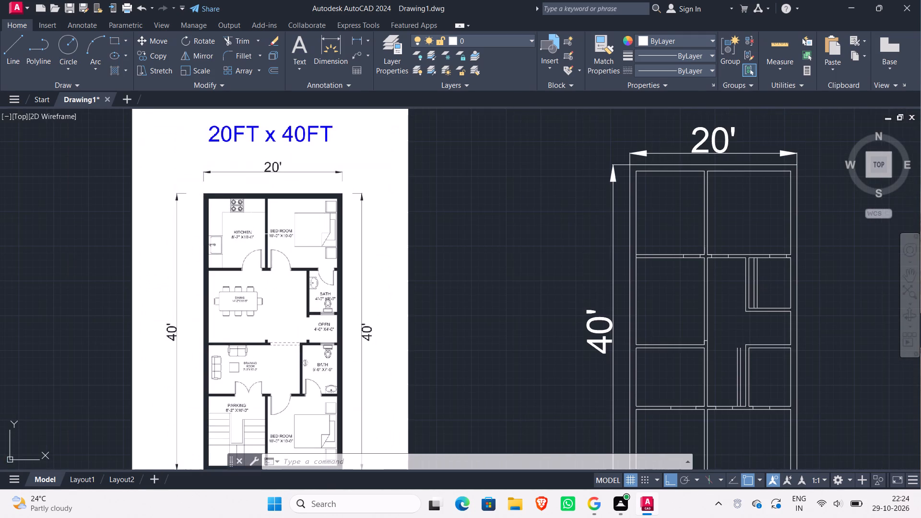
Offset the kitchen's left inner wall line 2' to the right and its top inner wall line 2' down for the counter.
middle_drag(698, 220, 627, 235)
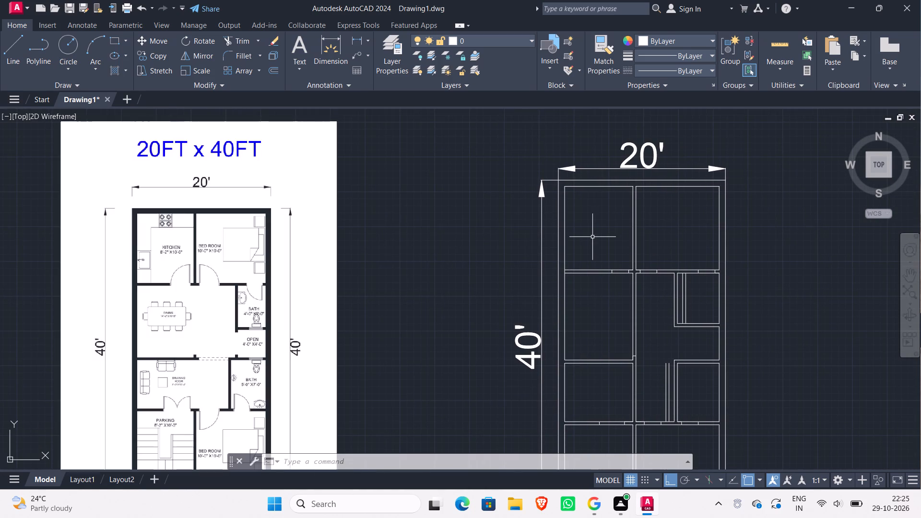
key(o)
key(Return)
key(Return)
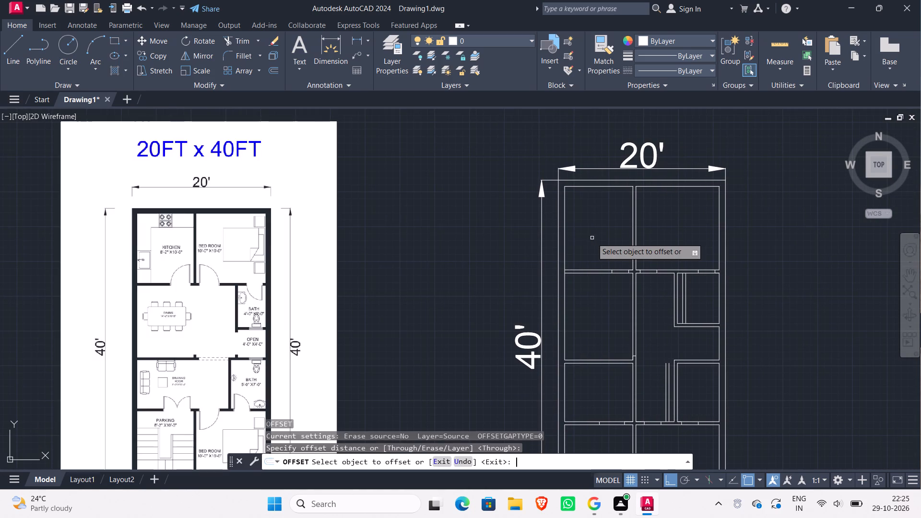
click(565, 244)
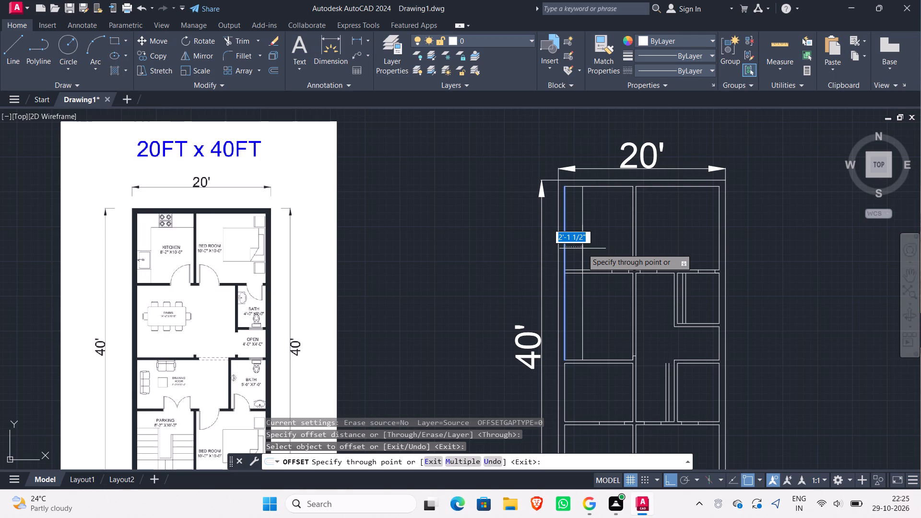
text(2')
key(Return)
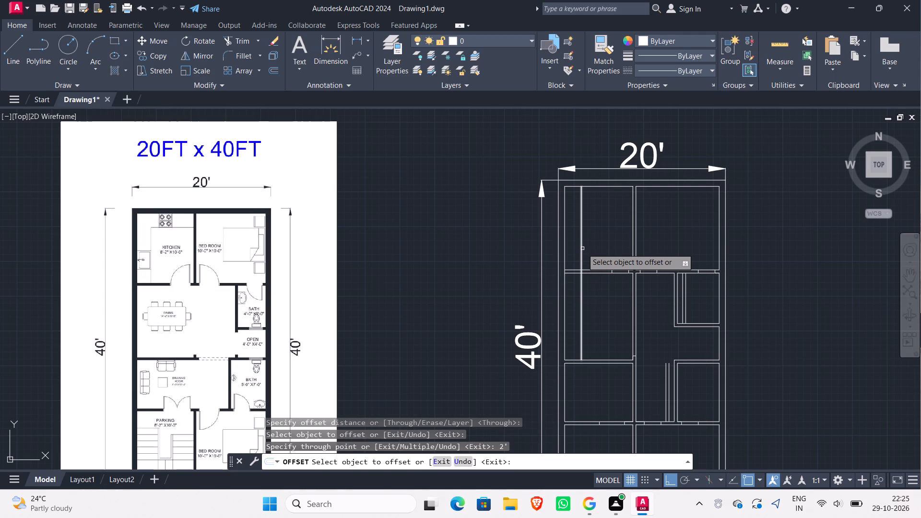
click(599, 185)
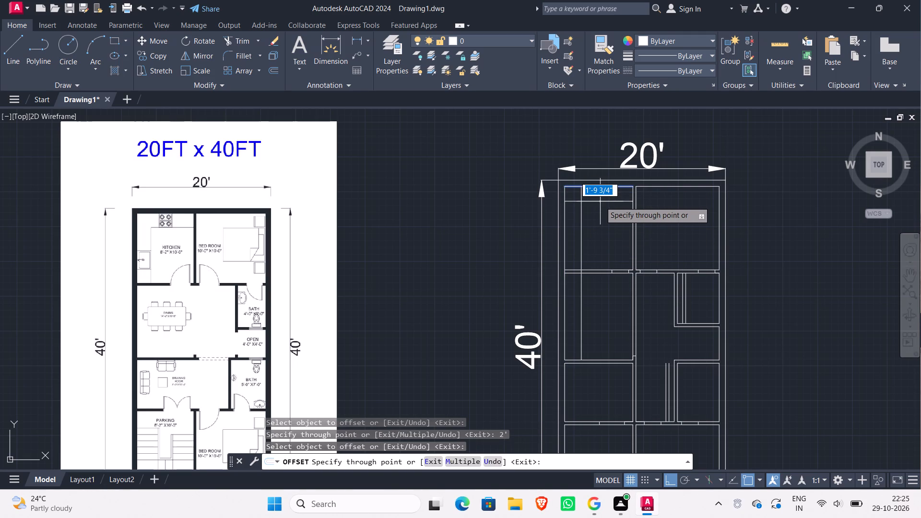
key(2)
key(apostrophe)
key(Return)
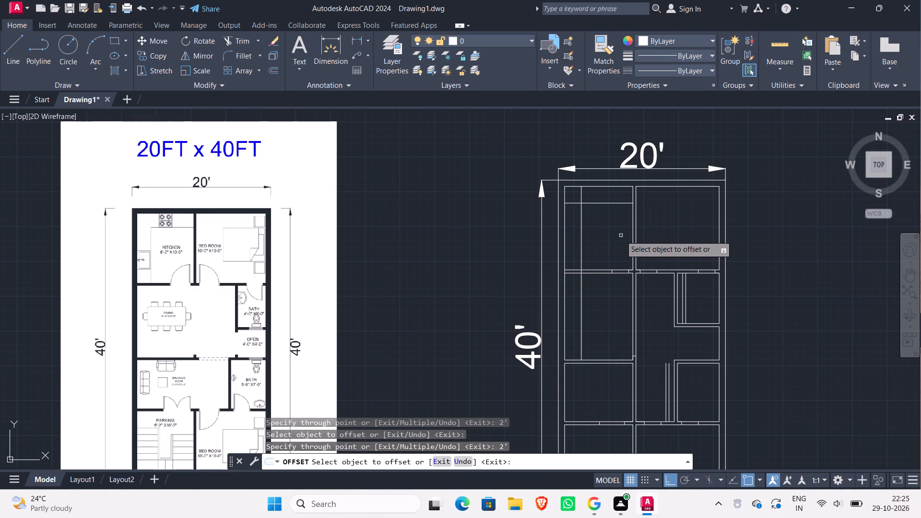
key(Escape)
Trim the overlapping ends of the two counter lines at the kitchen's upper-left corner to form a clean L.
scroll(620, 237, down, 1)
scroll(620, 237, up, 1)
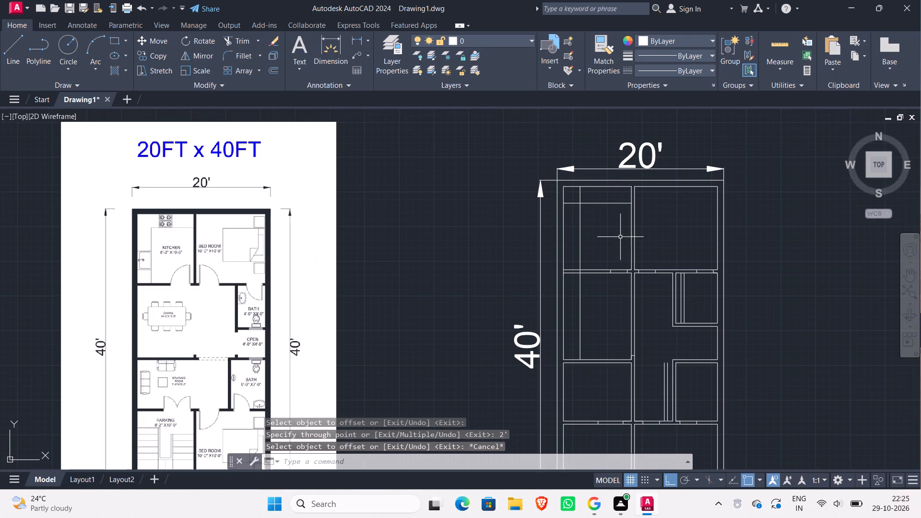
text(tr)
key(Return)
key(Return)
scroll(603, 192, up, 1)
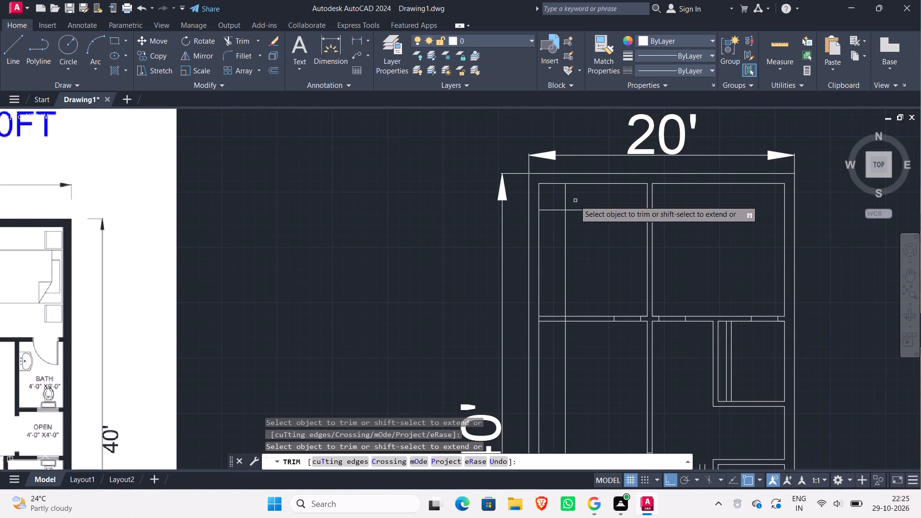
click(574, 199)
click(557, 194)
click(559, 207)
click(558, 218)
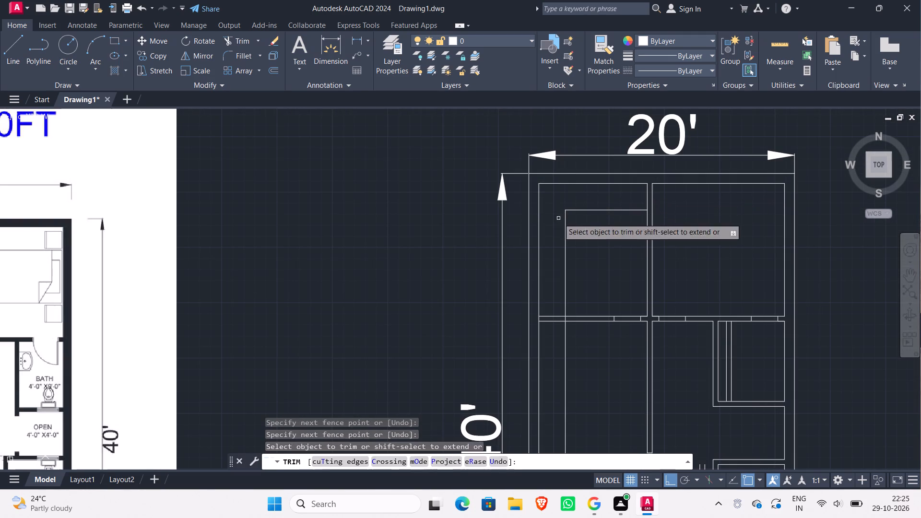
Trim the counter's vertical line where it crosses the kitchen's lower wall and continues through the dining area.
scroll(567, 275, down, 1)
scroll(563, 324, down, 1)
scroll(560, 326, up, 1)
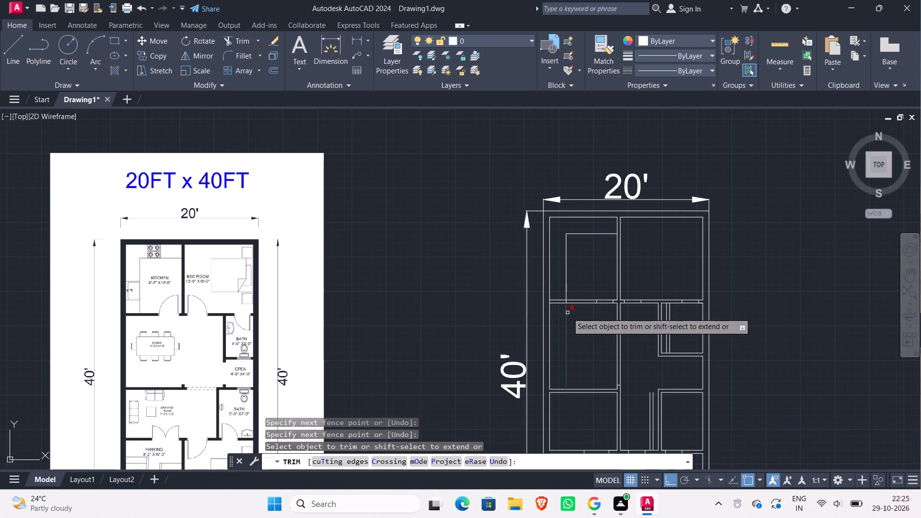
scroll(563, 309, up, 4)
click(578, 272)
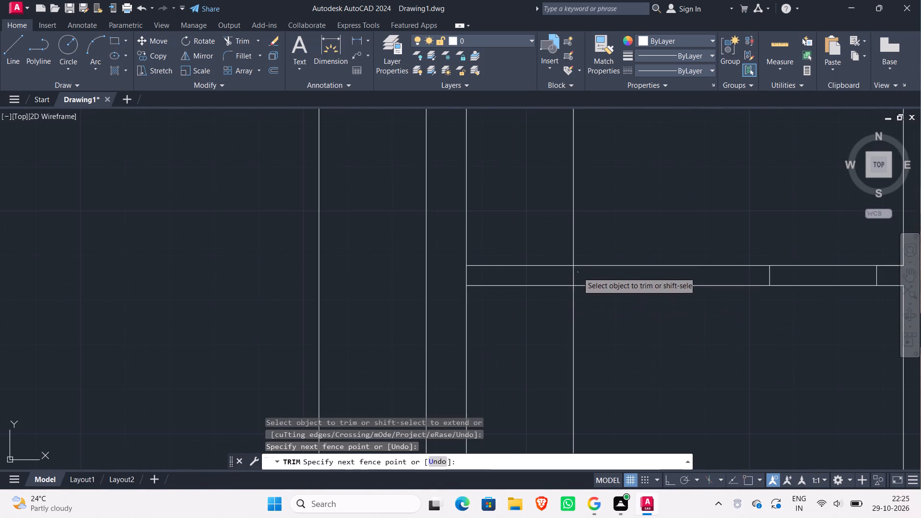
click(567, 274)
scroll(569, 286, down, 2)
click(584, 310)
click(565, 305)
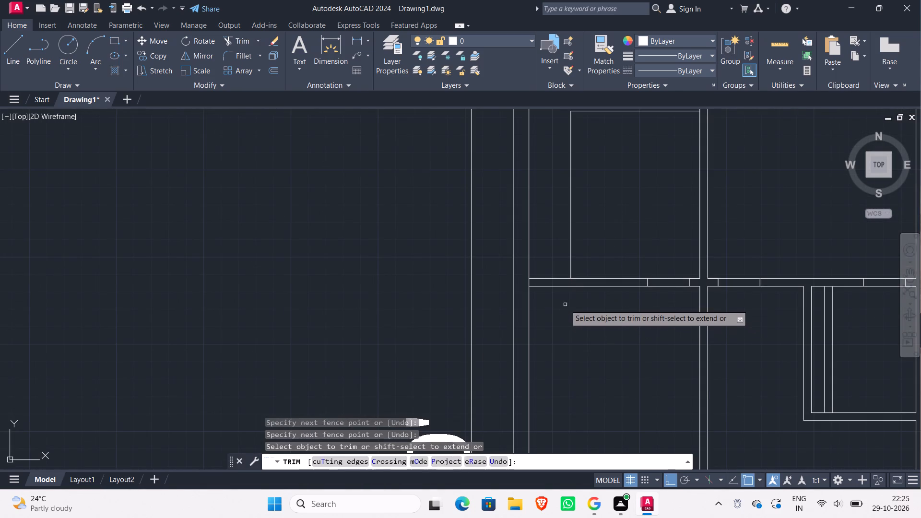
Trim the wall lines between the jambs to open the kitchen and upper bedroom doorways.
scroll(566, 310, down, 3)
scroll(583, 294, up, 2)
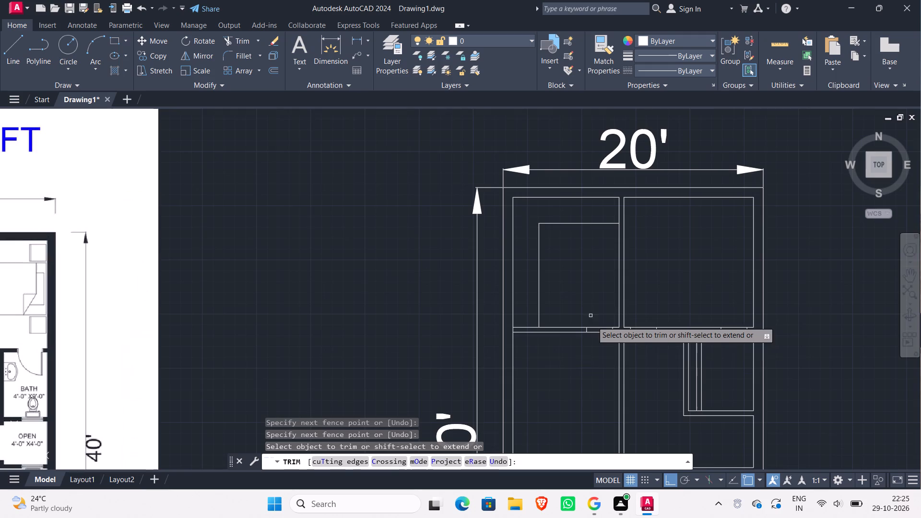
click(595, 341)
click(593, 311)
scroll(594, 323, down, 1)
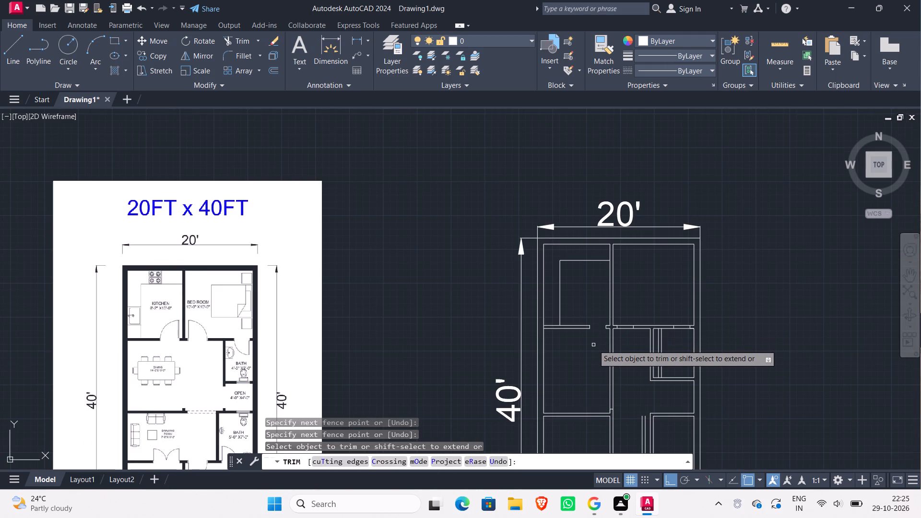
scroll(626, 341, up, 1)
click(626, 341)
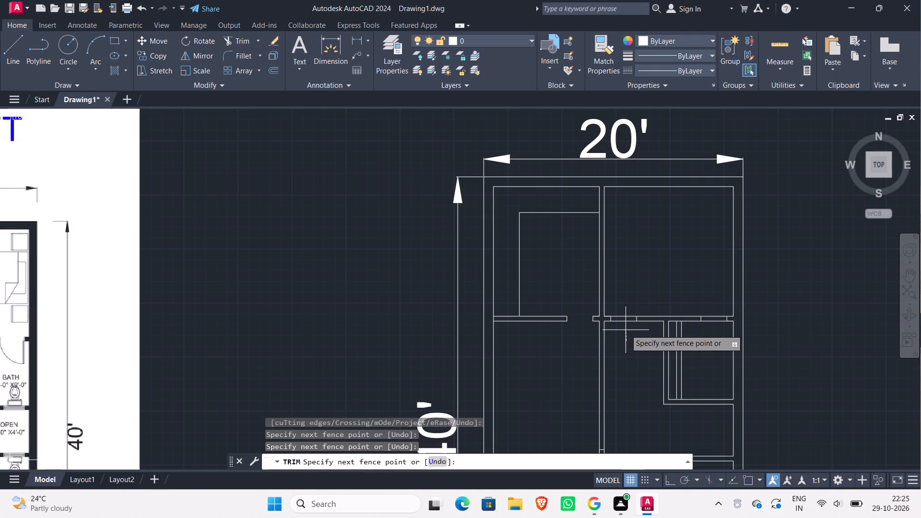
click(627, 312)
scroll(632, 365, down, 1)
middle_drag(620, 344, 600, 342)
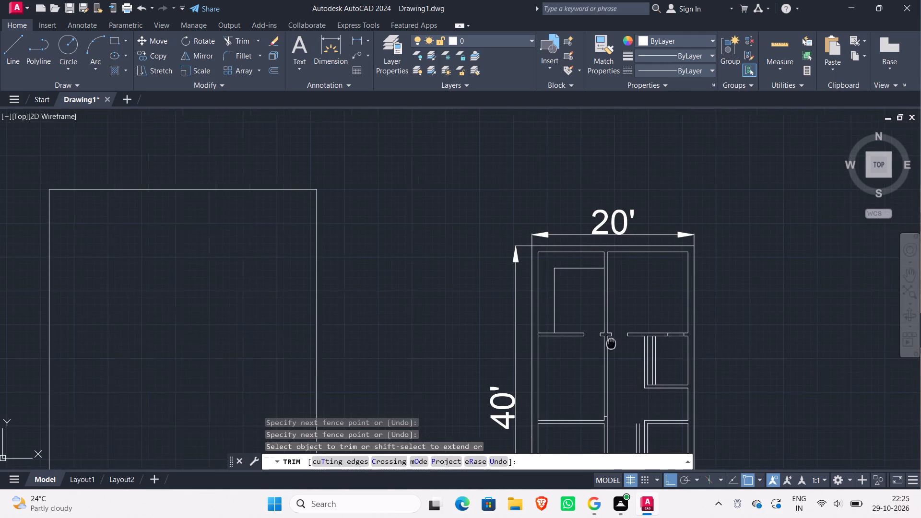
middle_drag(600, 342, 579, 337)
Trim the wall lines between the jambs to open the doorway from the upper bedroom to the bath.
scroll(549, 348, down, 1)
scroll(549, 348, up, 1)
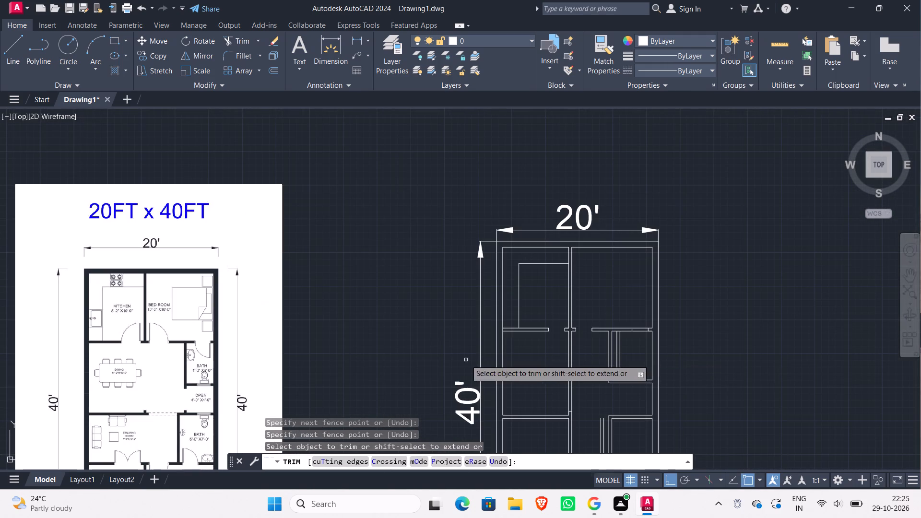
scroll(626, 341, up, 2)
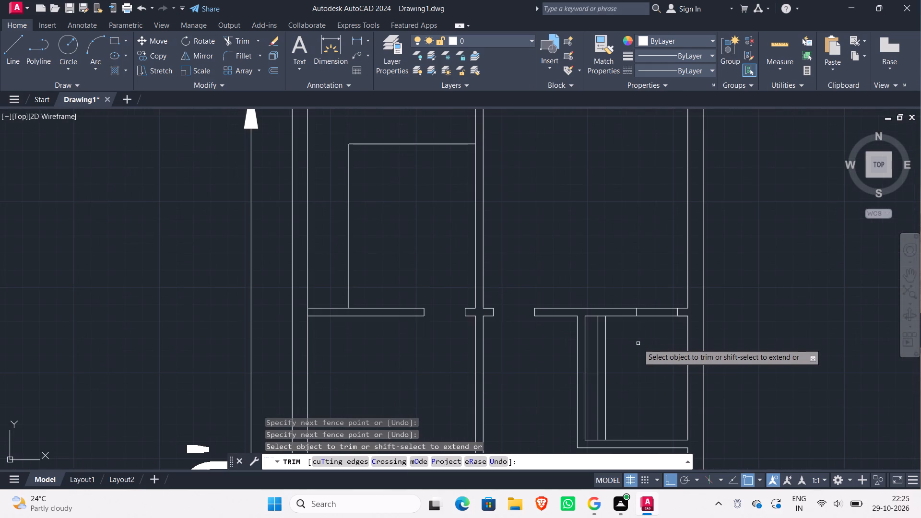
click(648, 331)
click(643, 283)
scroll(643, 362, down, 1)
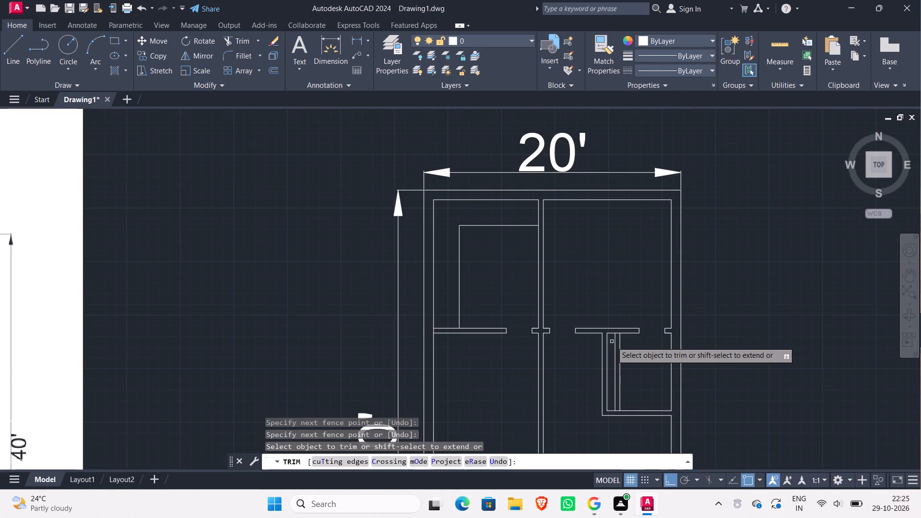
key(Escape)
key(Escape)
key(Escape)
key(Escape)
key(Escape)
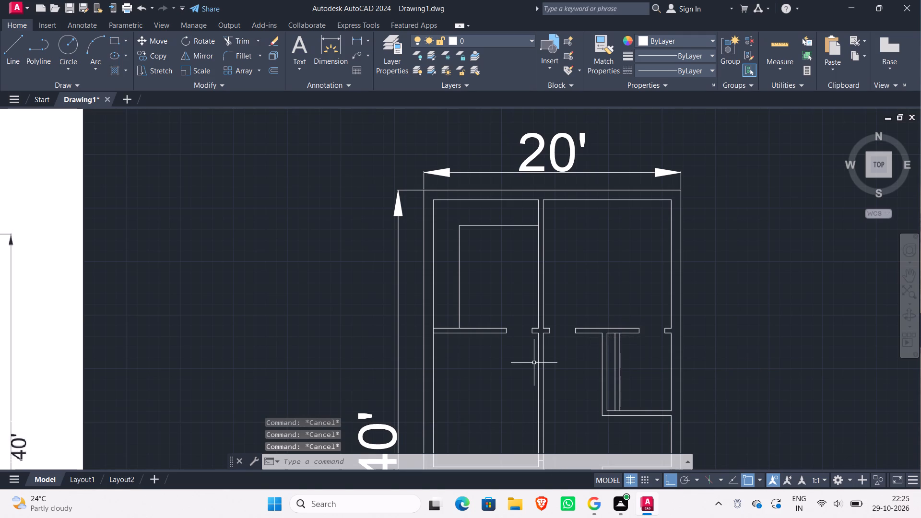
Trim away the upper bath's outermost left wall pair and its leftover bottom stubs, keeping the inner offset pair.
key(Return)
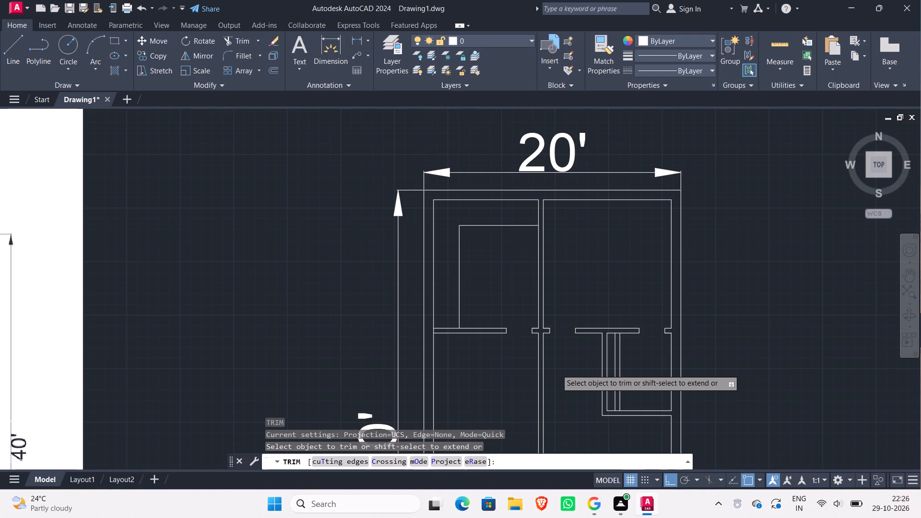
shift+click(610, 334)
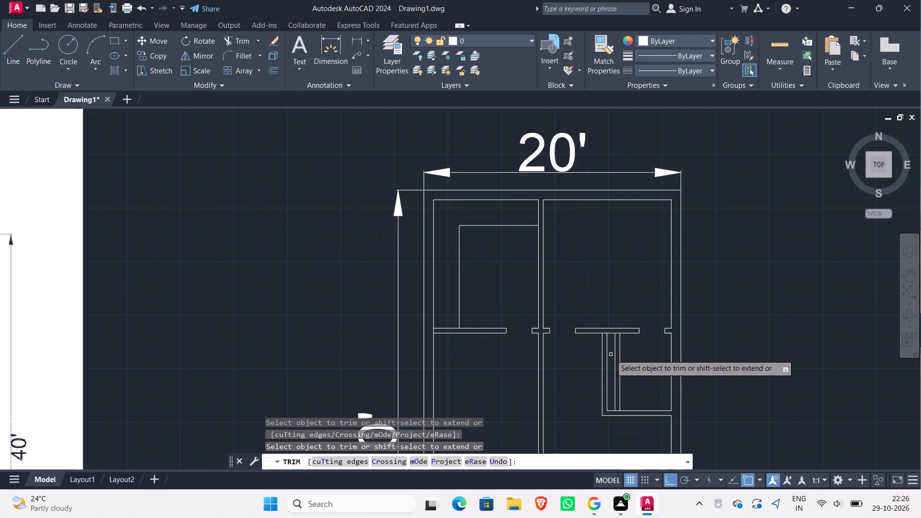
shift+click(615, 404)
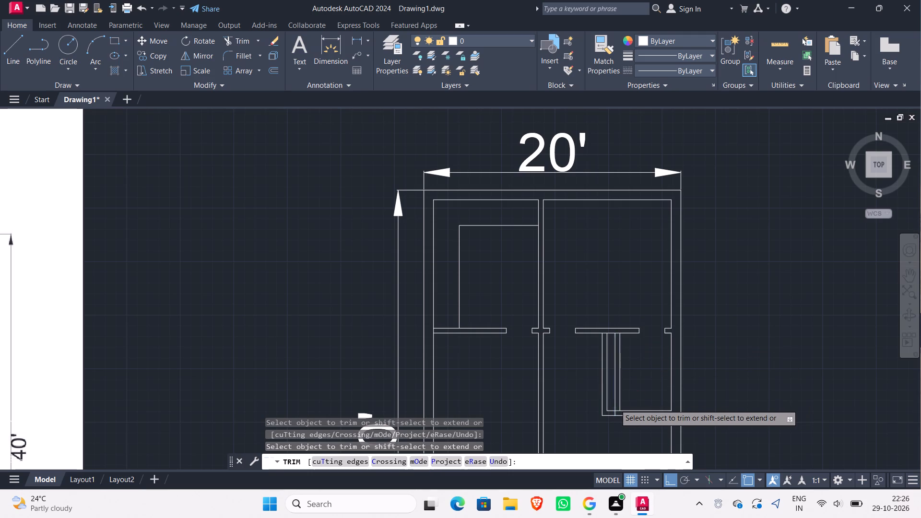
click(608, 394)
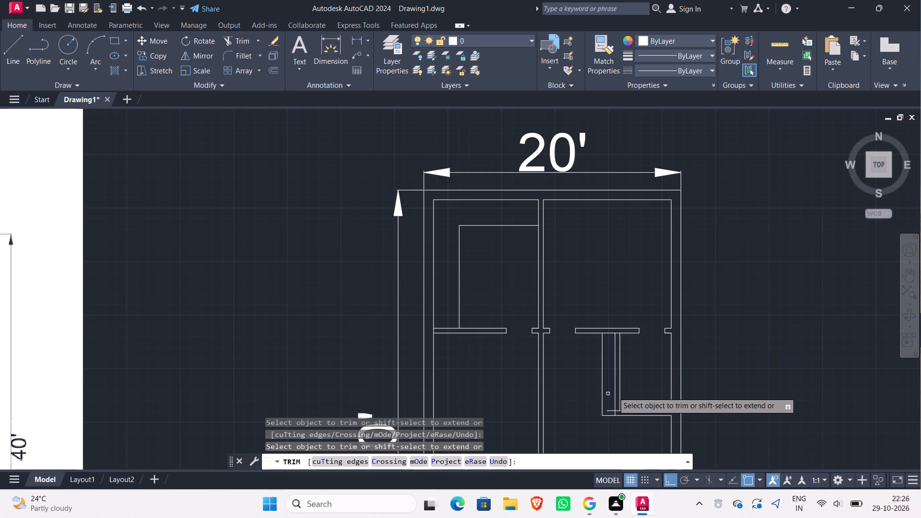
drag(608, 392, 558, 394)
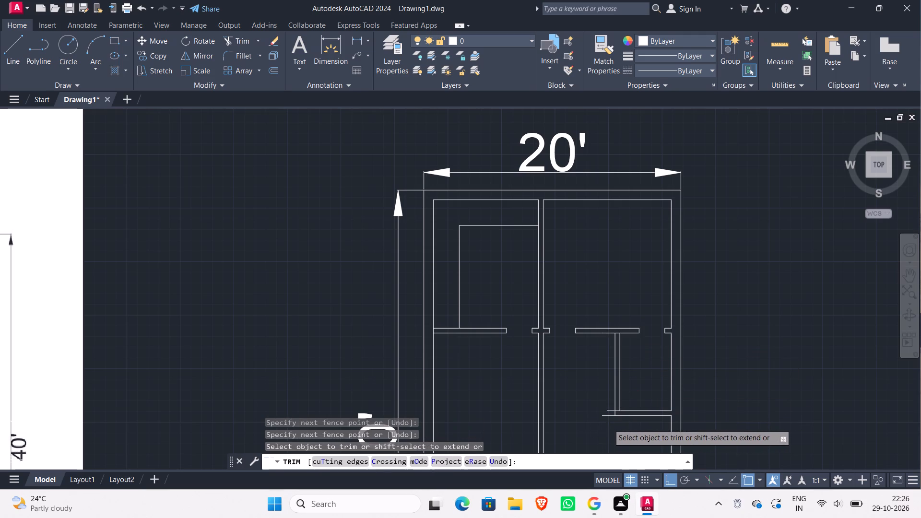
click(608, 424)
click(608, 409)
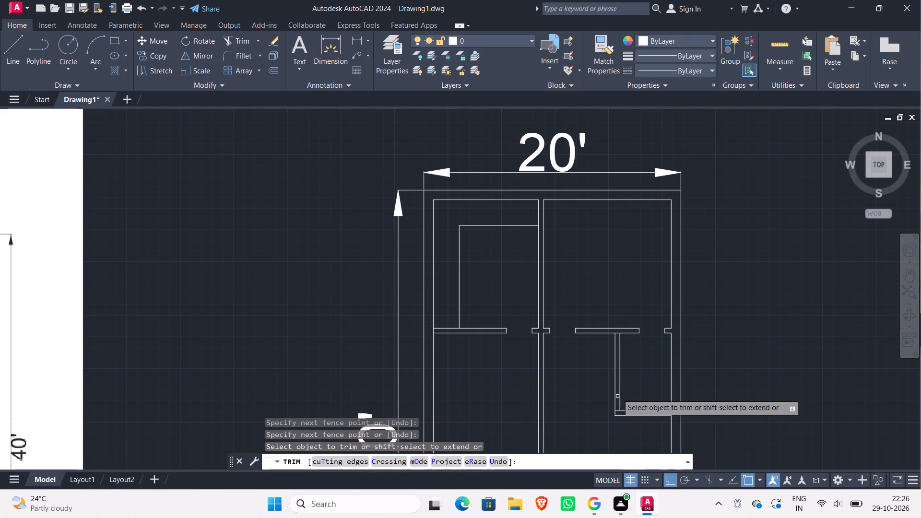
Trim the lines crossing the upper bath's new left wall at its top junction and lower corner.
scroll(619, 334, up, 2)
click(612, 329)
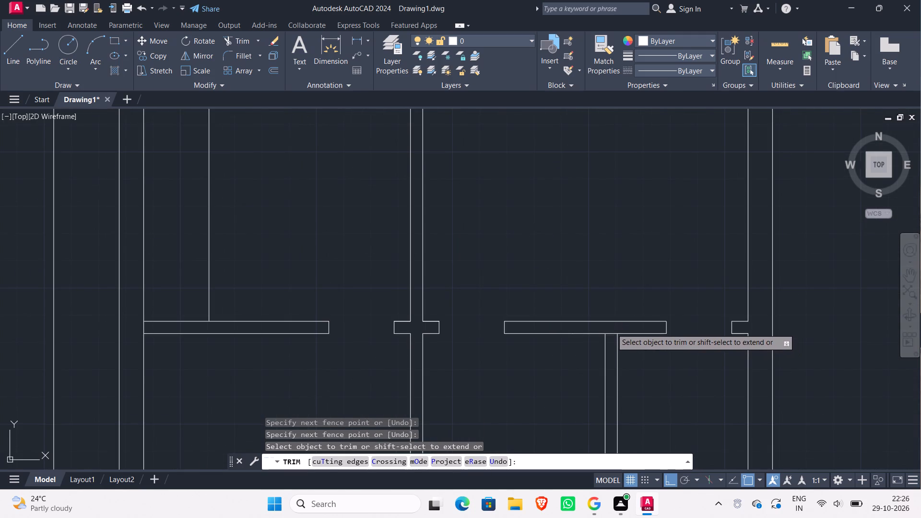
click(612, 338)
scroll(656, 378, down, 1)
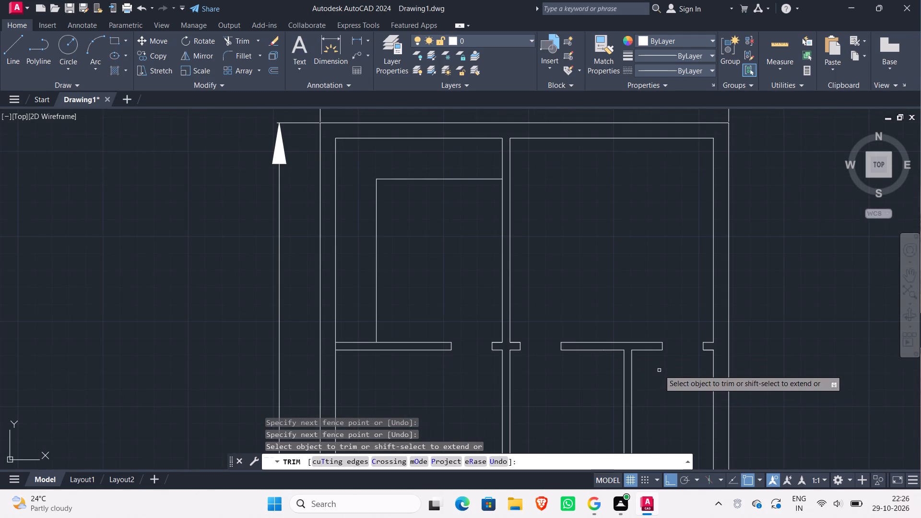
middle_drag(659, 368, 639, 266)
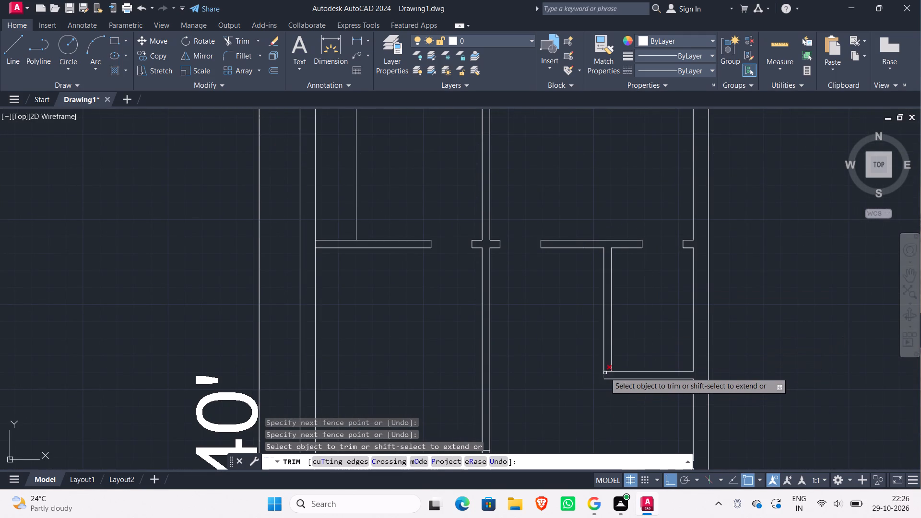
scroll(605, 372, up, 2)
click(607, 365)
click(608, 374)
scroll(622, 351, down, 3)
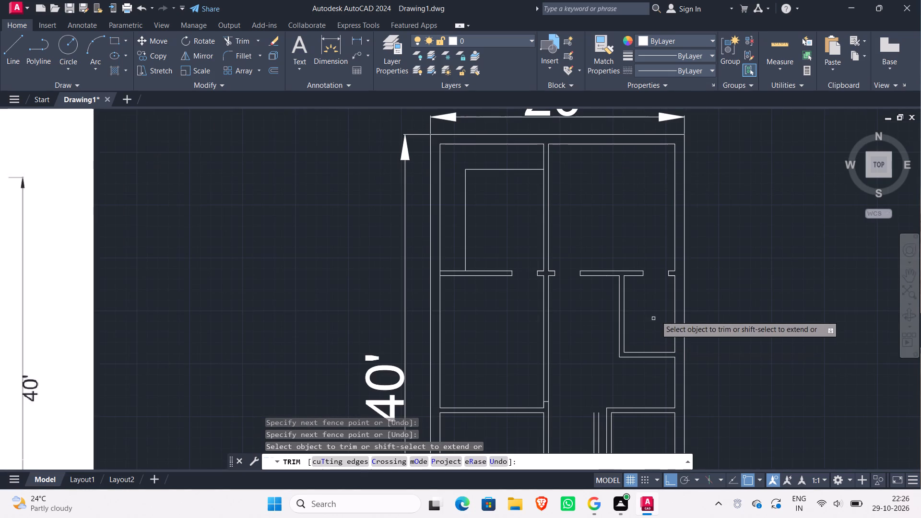
Close the lower face of the kitchen and bedroom wall junction, and trim away the central wall through the dining area.
scroll(648, 308, down, 1)
middle_drag(648, 306, 652, 265)
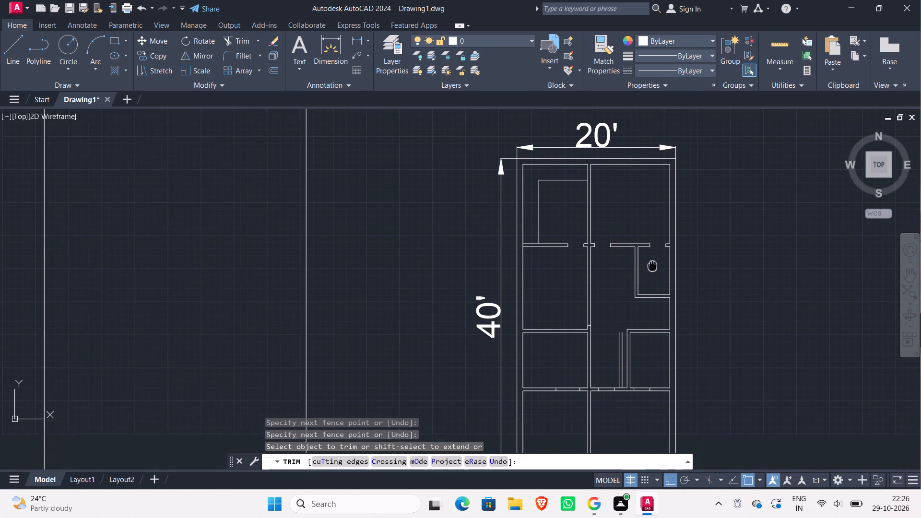
scroll(268, 300, up, 2)
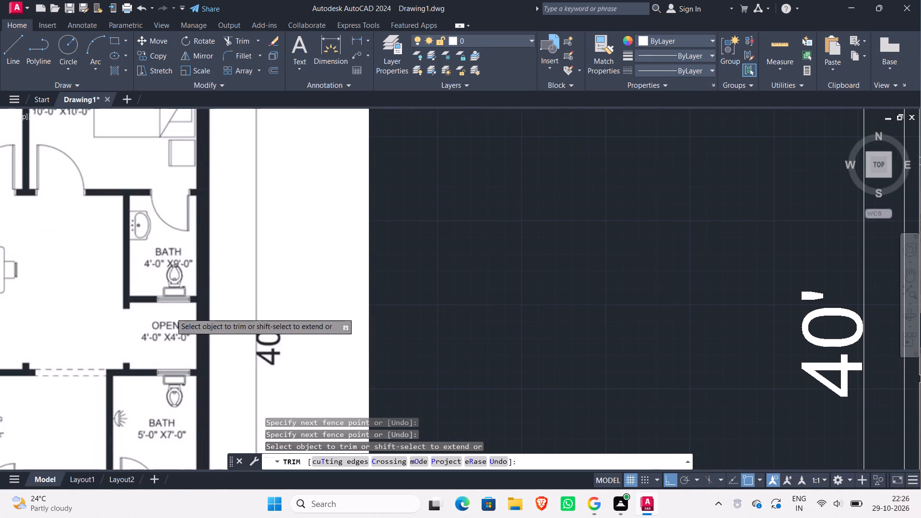
scroll(171, 313, down, 2)
middle_drag(333, 304, 366, 272)
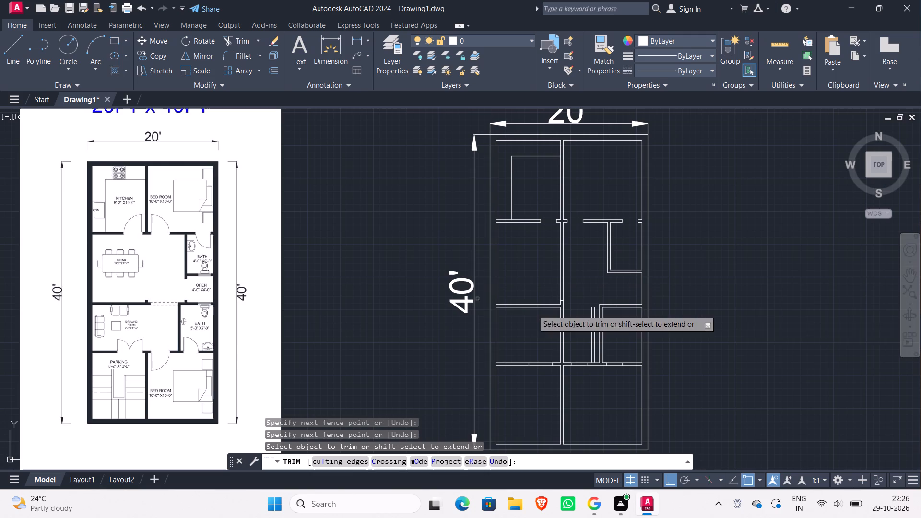
scroll(567, 227, up, 1)
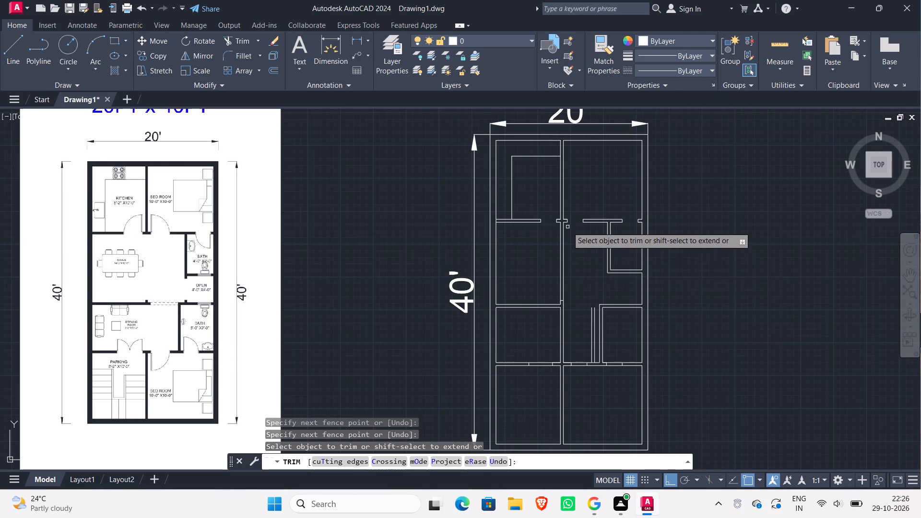
scroll(567, 227, up, 1)
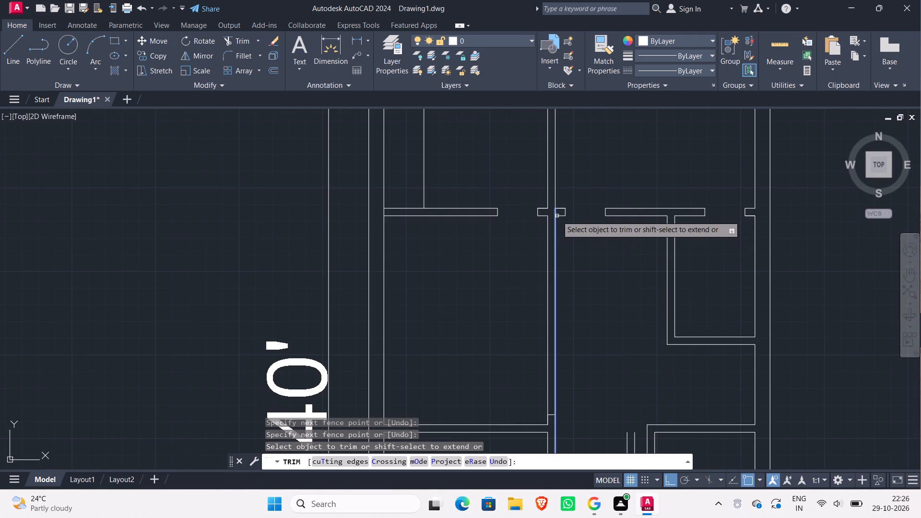
shift+click(543, 215)
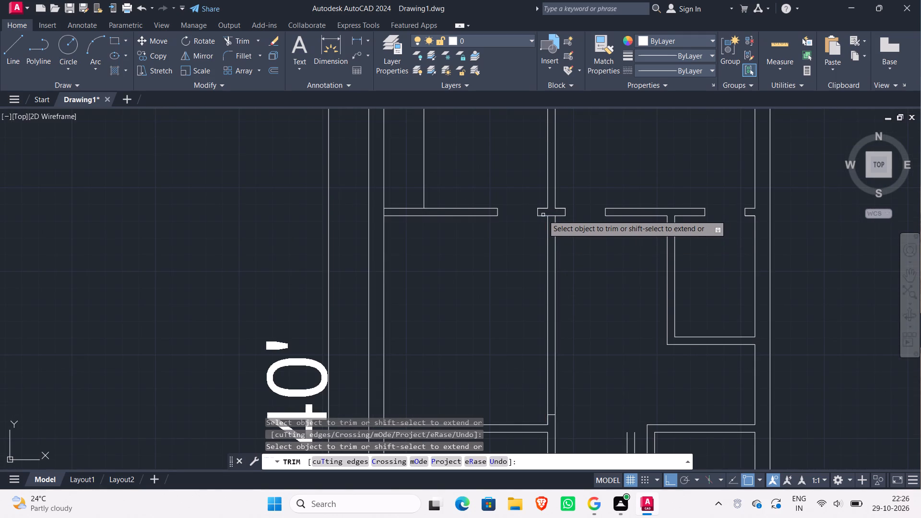
click(568, 255)
click(536, 254)
scroll(573, 273, down, 3)
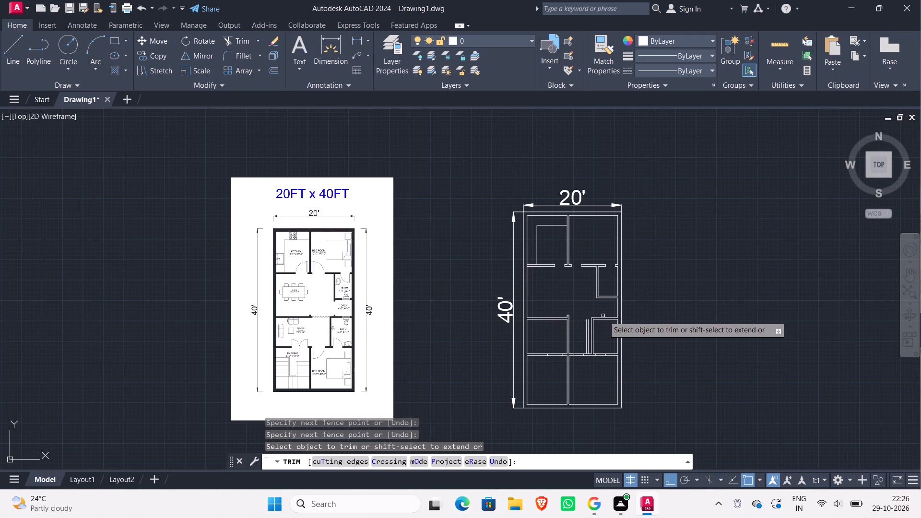
Extend the lower bath's top wall lines and outer left wall line until they meet at the outer left wall pair.
scroll(595, 340, up, 2)
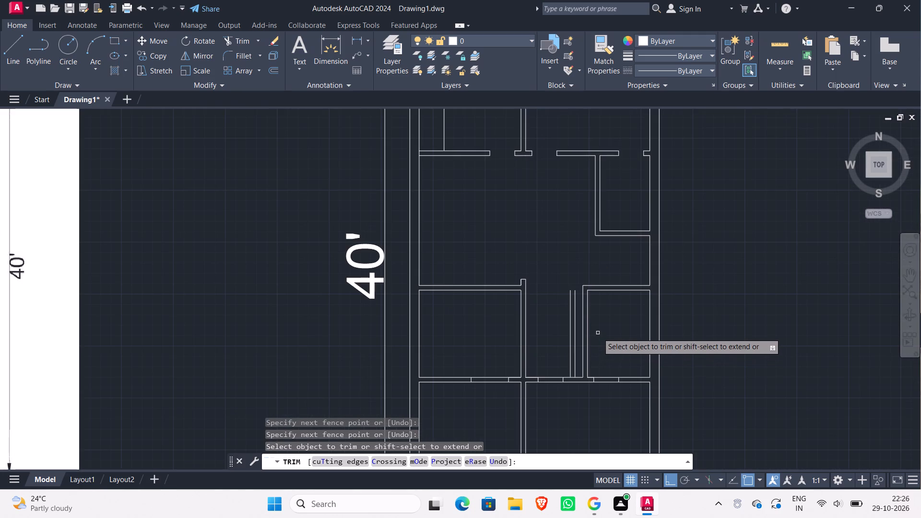
scroll(603, 323, up, 1)
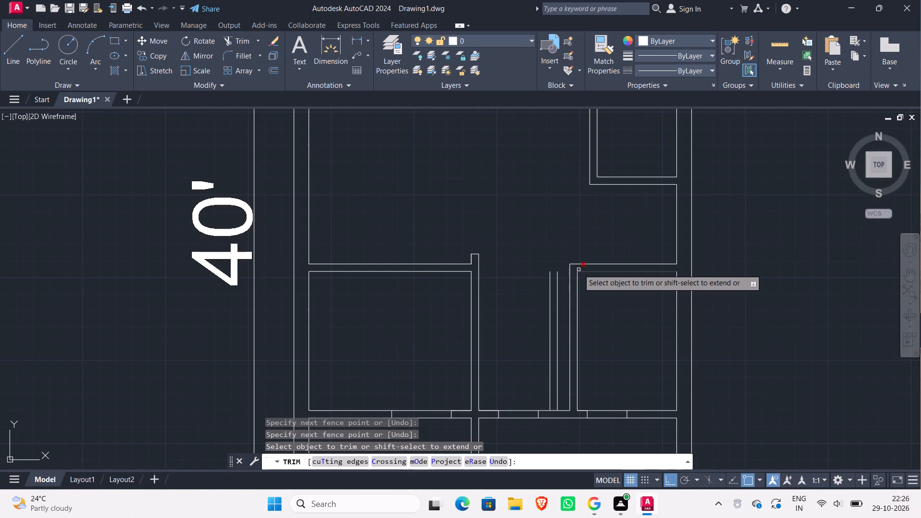
shift+click(579, 265)
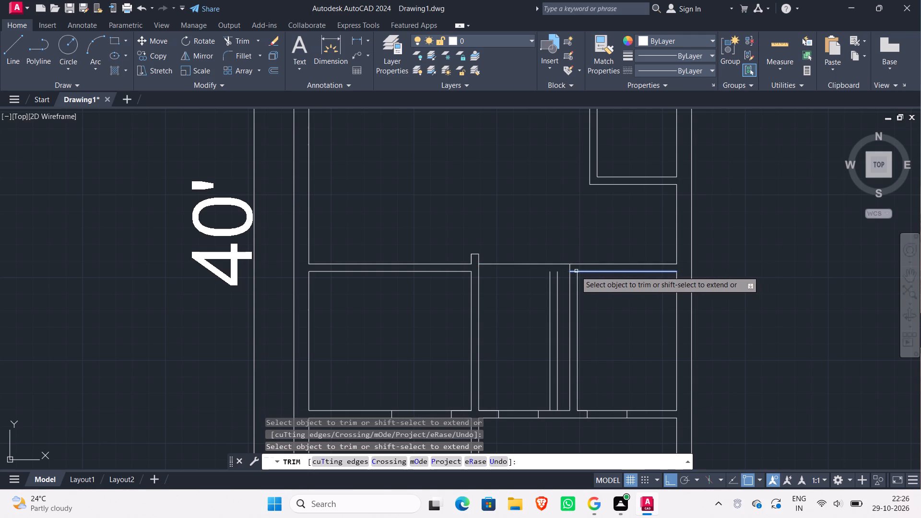
shift+click(576, 271)
shift+click(574, 272)
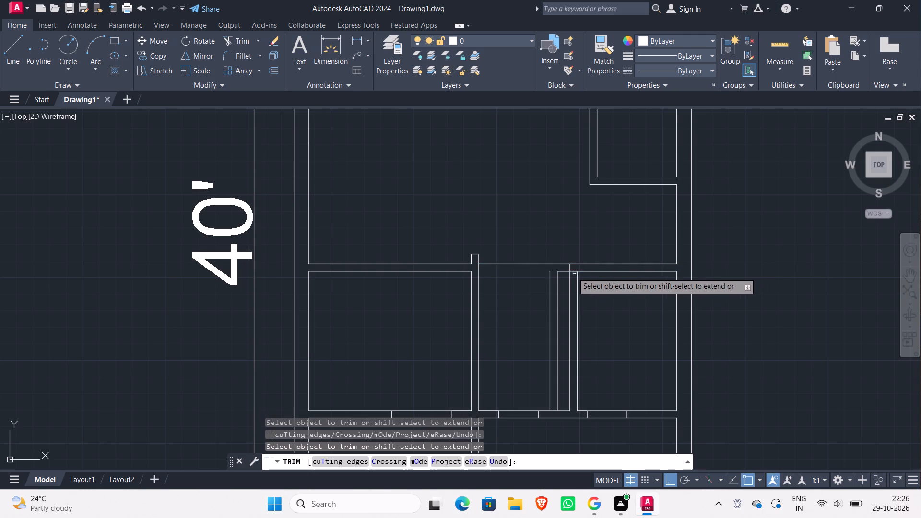
shift+click(548, 275)
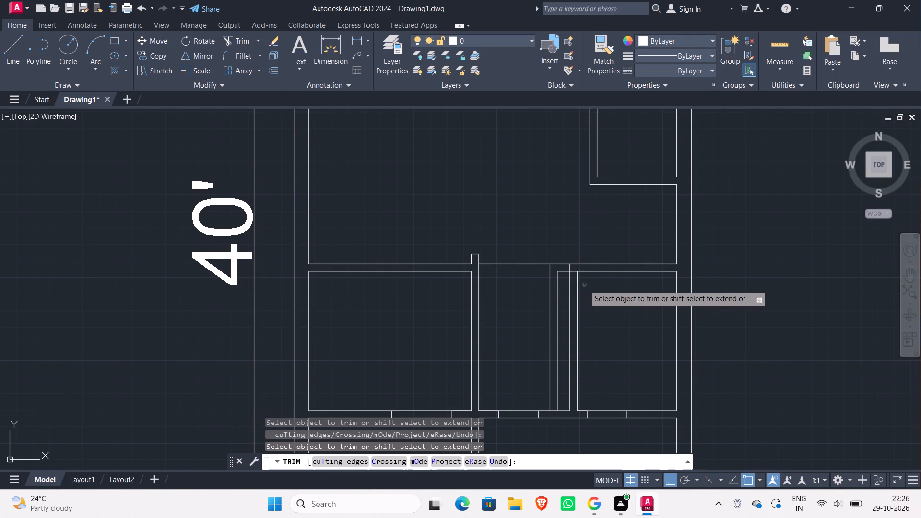
Trim away the lower bath's inner left wall pair, its leftover top stub, and the line crossing the adjoining passage.
click(578, 291)
click(571, 291)
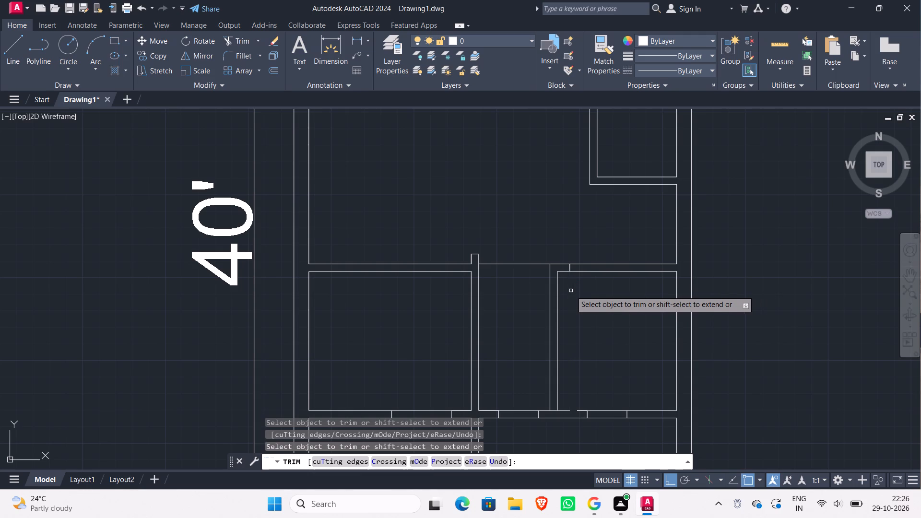
scroll(577, 268, up, 2)
click(562, 267)
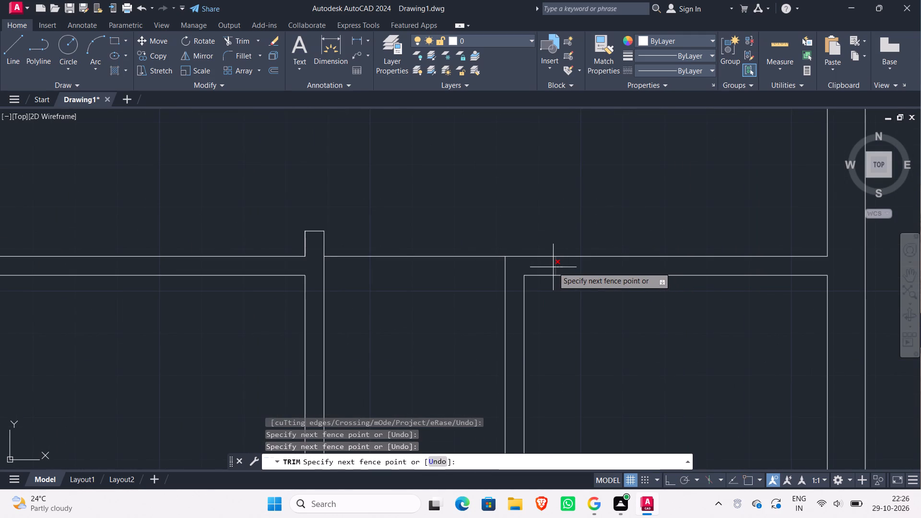
click(553, 267)
click(474, 292)
click(478, 224)
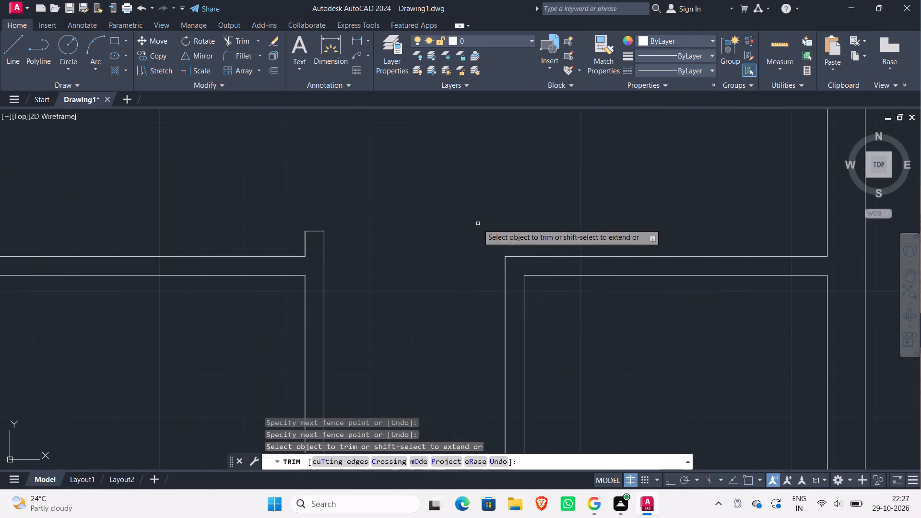
Close the gap left in the upper face of the wall between the lower bath and lower bedroom.
scroll(494, 243, down, 3)
scroll(578, 318, down, 3)
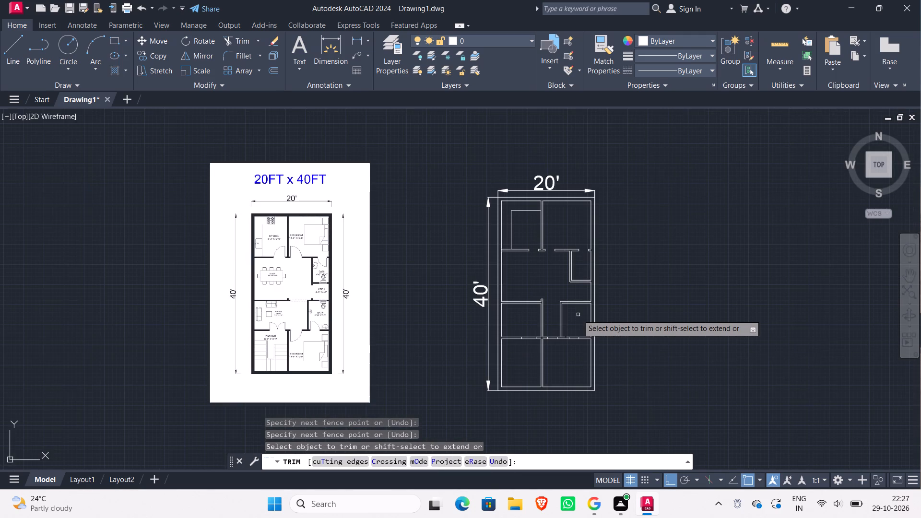
scroll(578, 315, up, 1)
scroll(569, 355, up, 3)
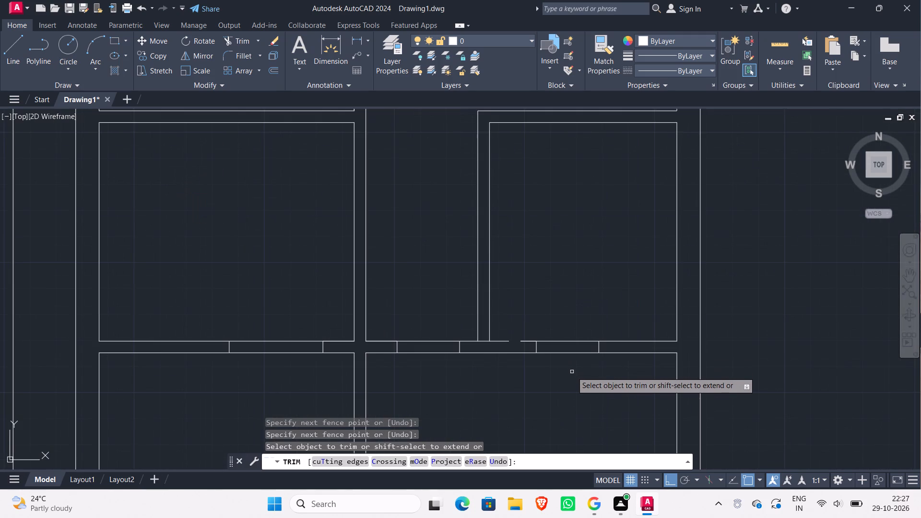
shift+click(528, 342)
Trim the wall lines between the jambs to open the doorways to the lower bath, lower bedroom and parking area.
scroll(561, 390, down, 4)
middle_drag(561, 388, 564, 357)
scroll(564, 358, up, 4)
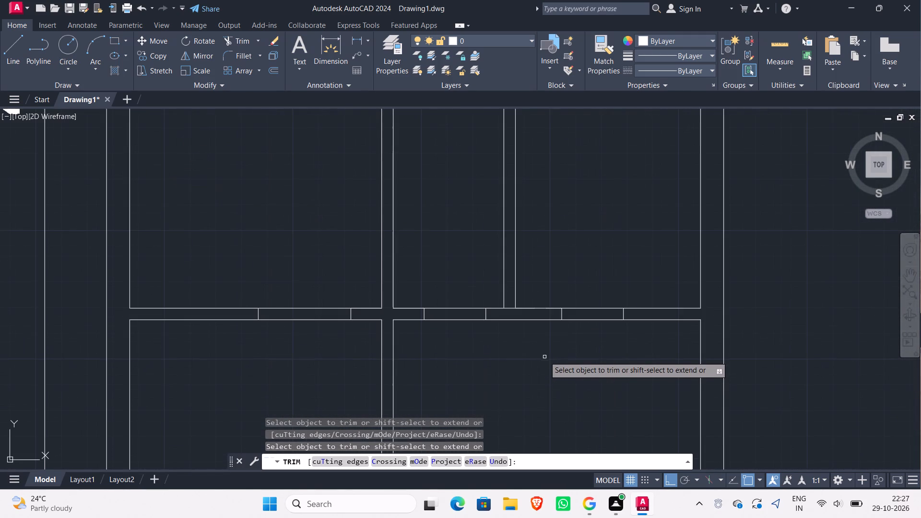
scroll(552, 346, down, 1)
click(577, 343)
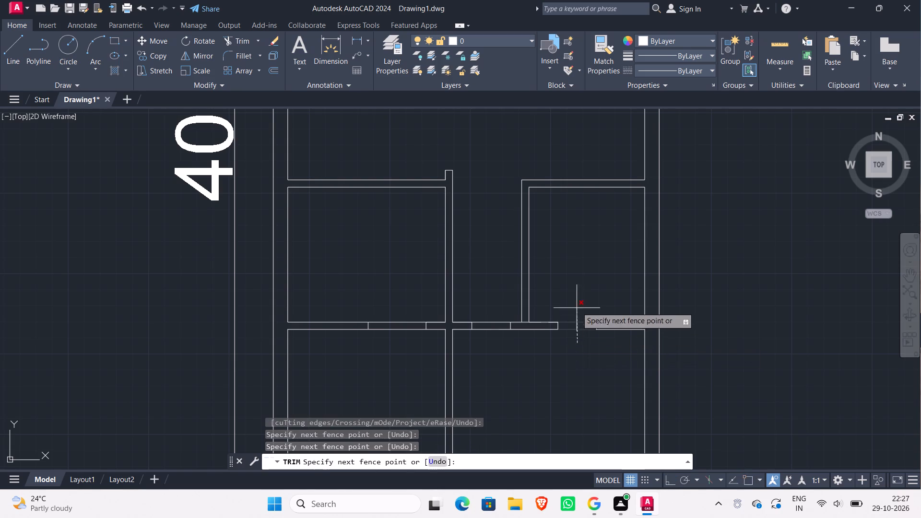
click(576, 305)
click(495, 344)
click(495, 306)
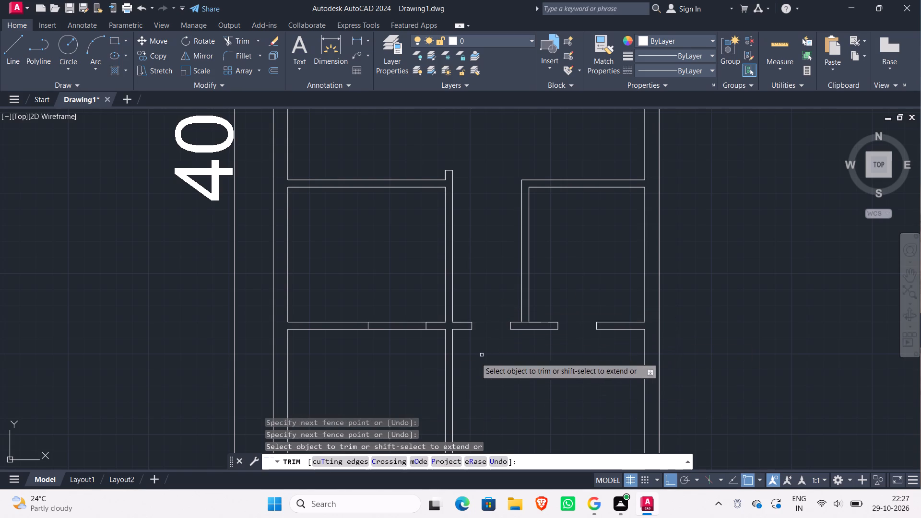
click(415, 342)
click(413, 302)
scroll(543, 389, down, 3)
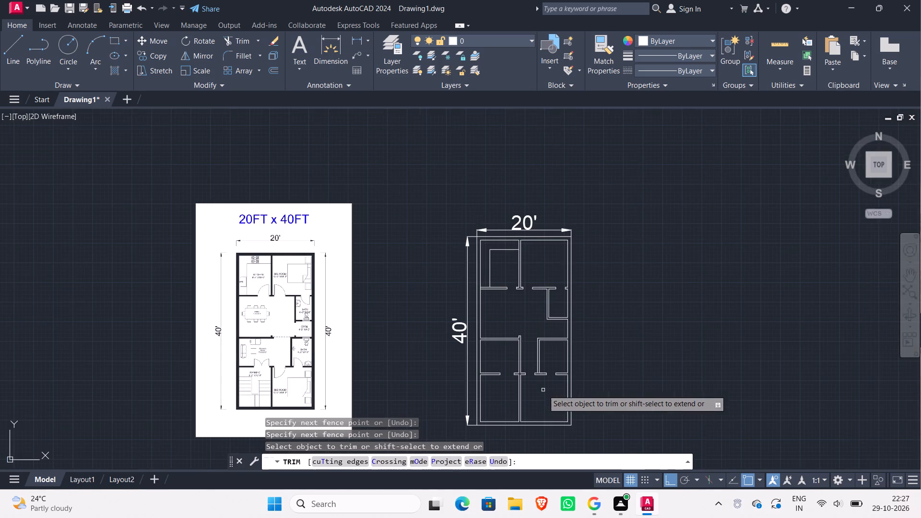
middle_drag(543, 389, 554, 337)
scroll(554, 337, up, 1)
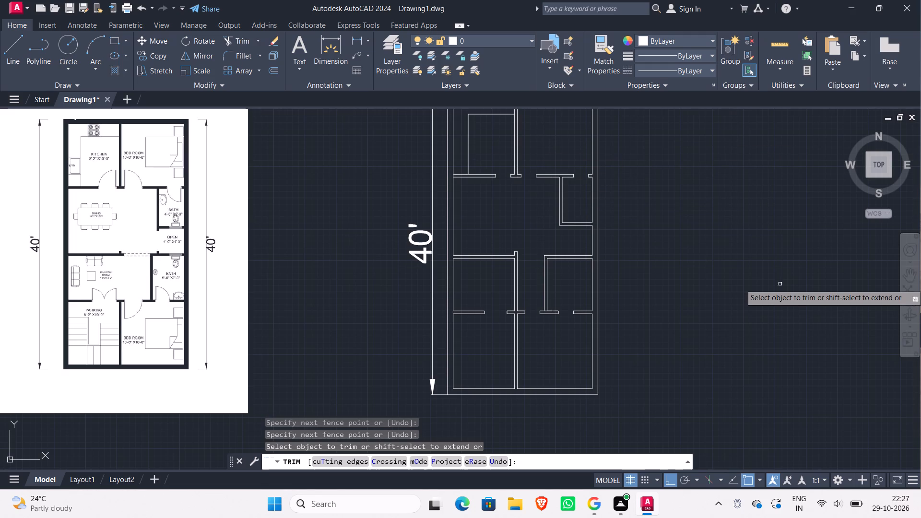
middle_drag(762, 283, 766, 317)
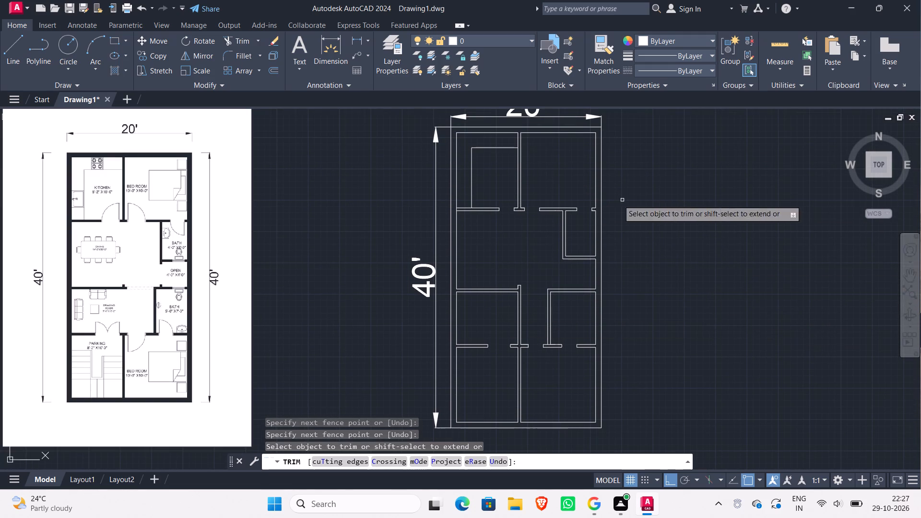
middle_drag(667, 208, 673, 224)
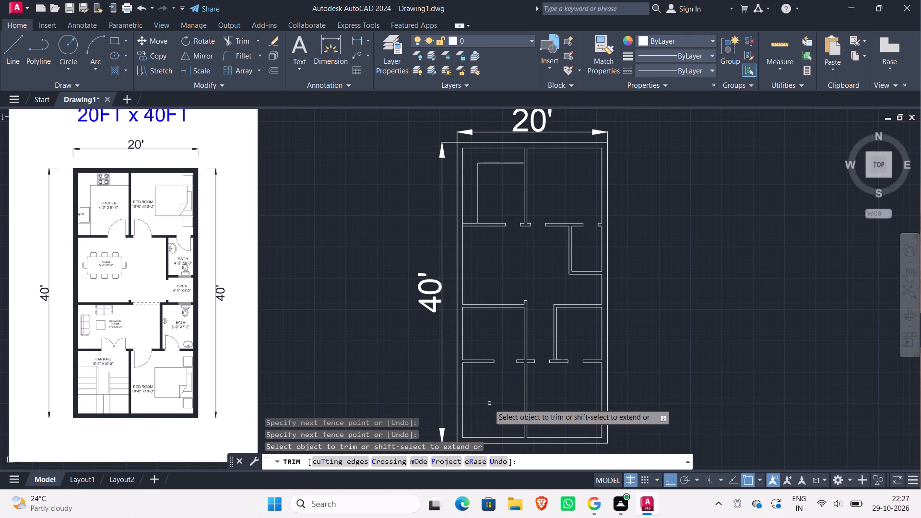
key(Escape)
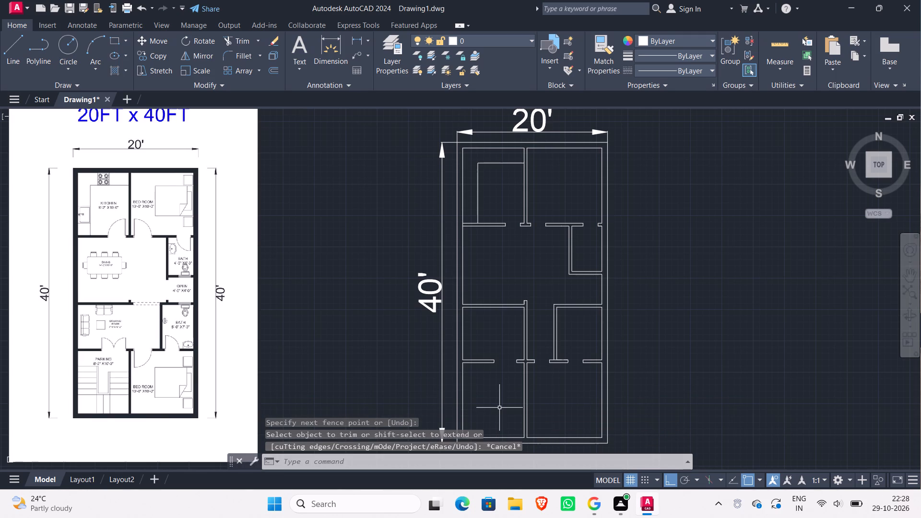
Offset the parking area's bottom inner wall line 3' upward for the first stair line.
key(o)
key(Return)
key(Return)
middle_drag(498, 405, 507, 369)
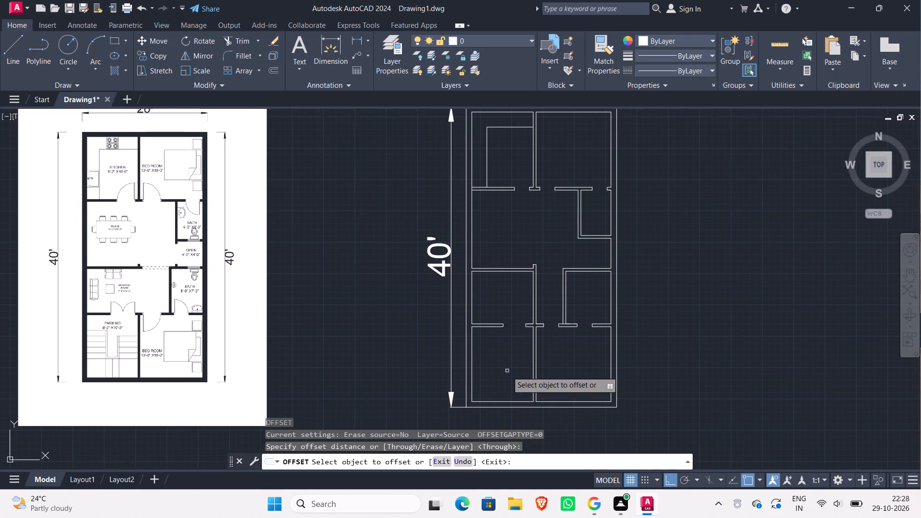
click(511, 401)
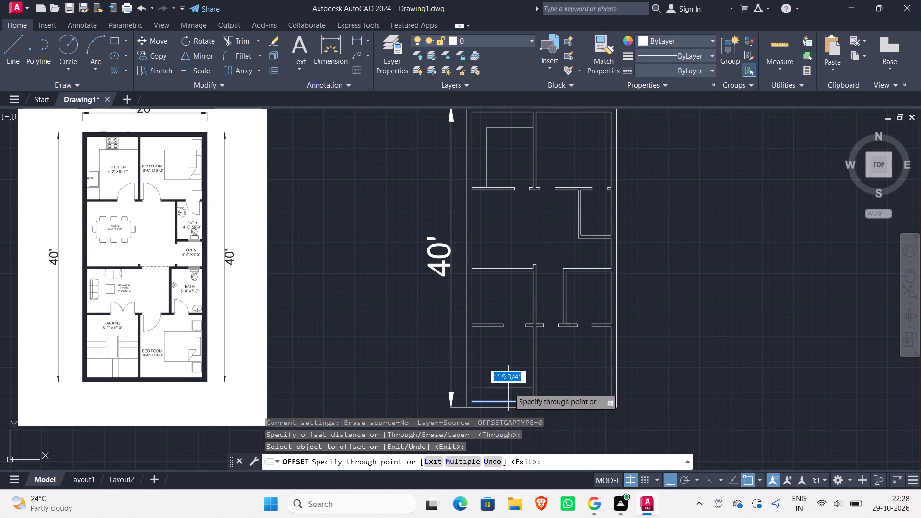
text(3')
key(Return)
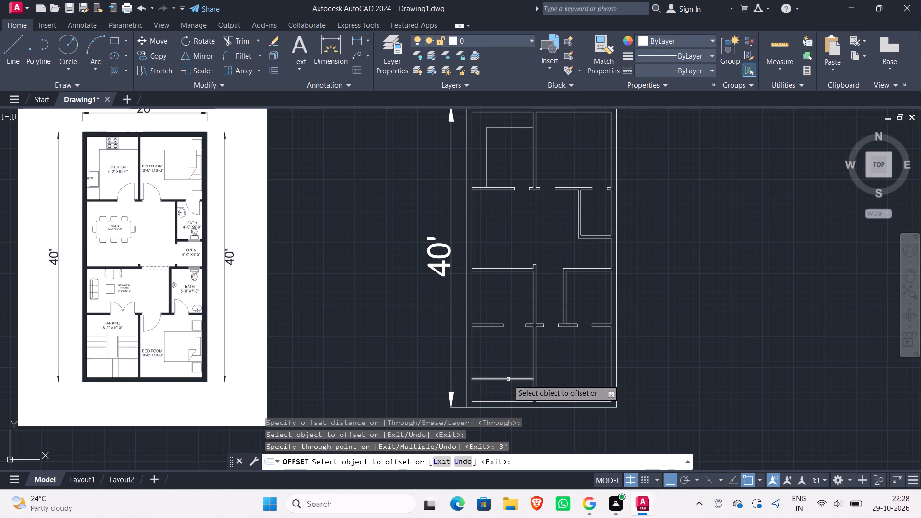
Offset three successive stair tread lines upward in the parking area, each spaced 10" from the previous one.
click(508, 378)
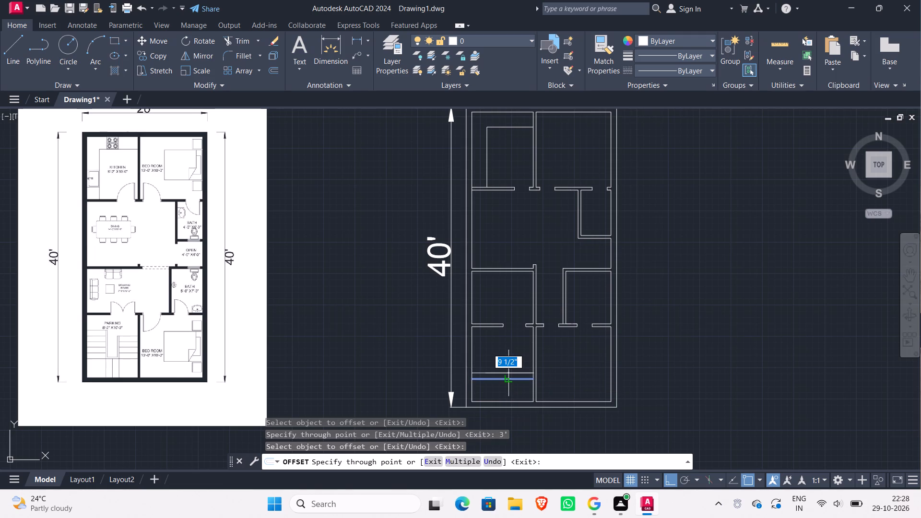
text(10)
key(shift+quotedbl)
key(Return)
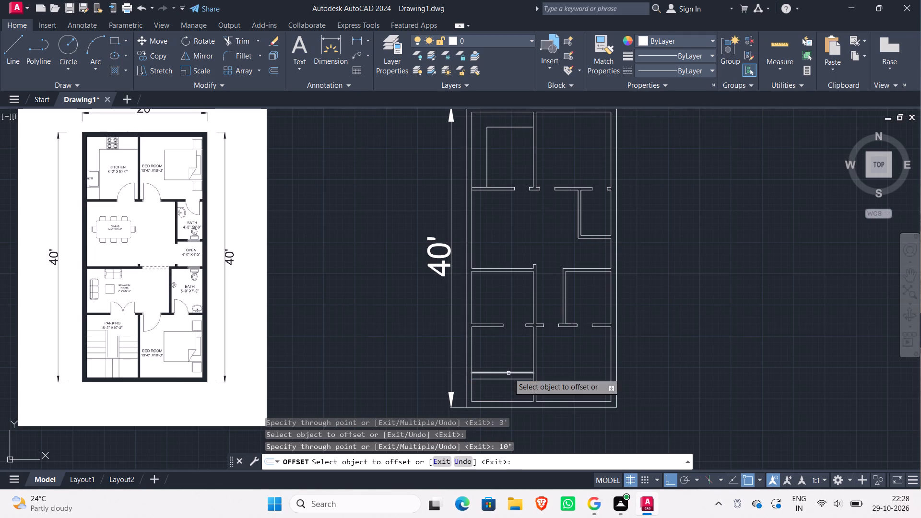
click(508, 373)
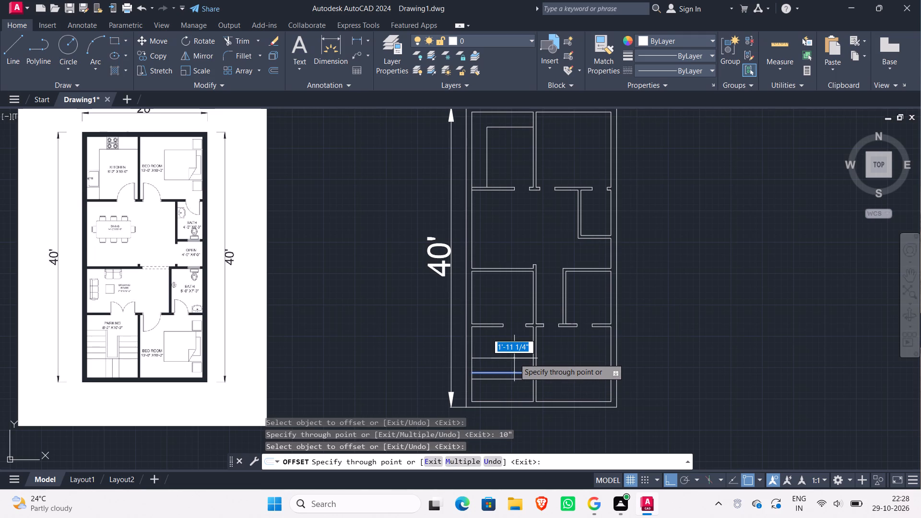
text(10)
key(shift+quotedbl)
key(Return)
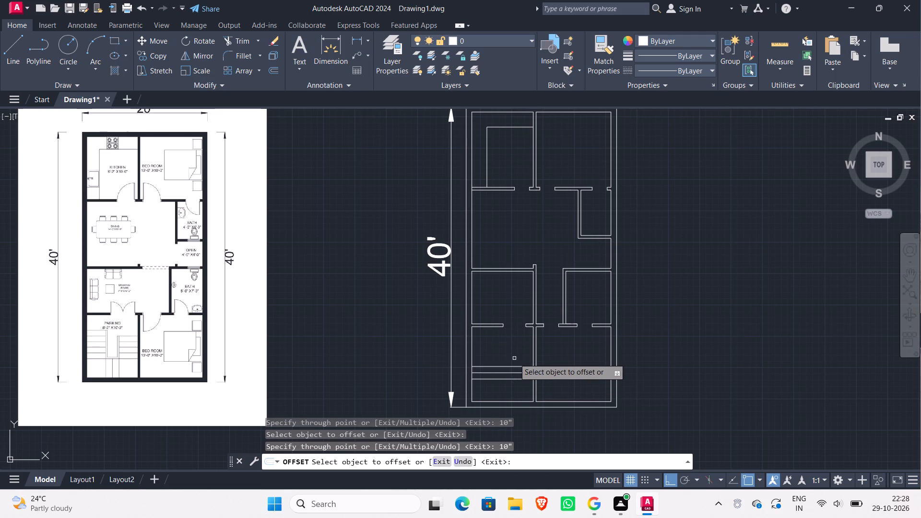
click(514, 367)
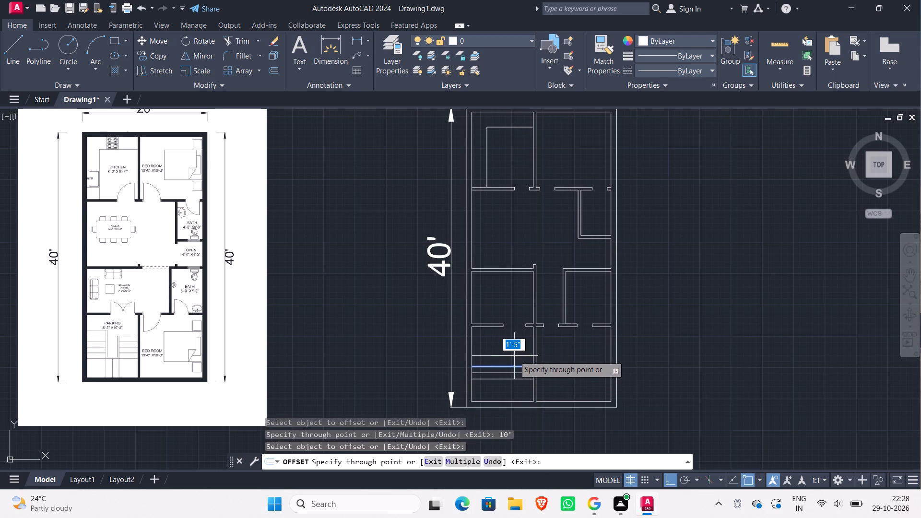
text(10")
key(Return)
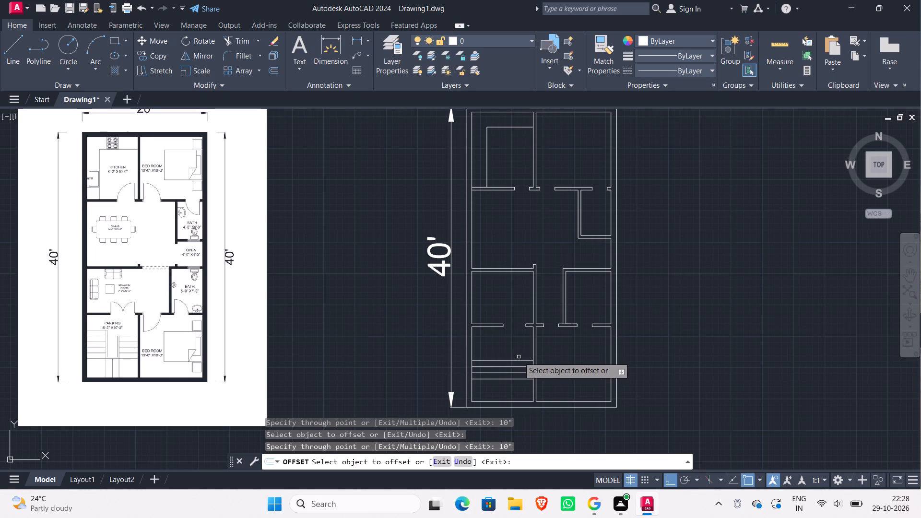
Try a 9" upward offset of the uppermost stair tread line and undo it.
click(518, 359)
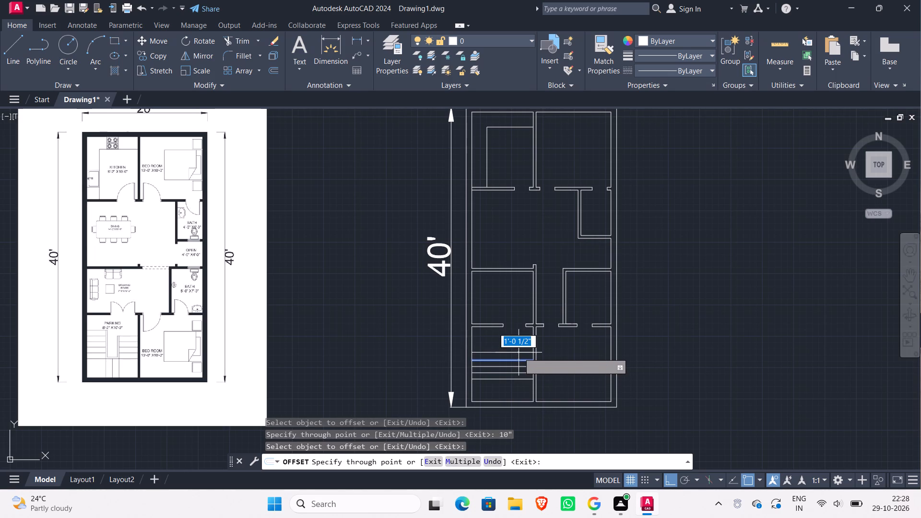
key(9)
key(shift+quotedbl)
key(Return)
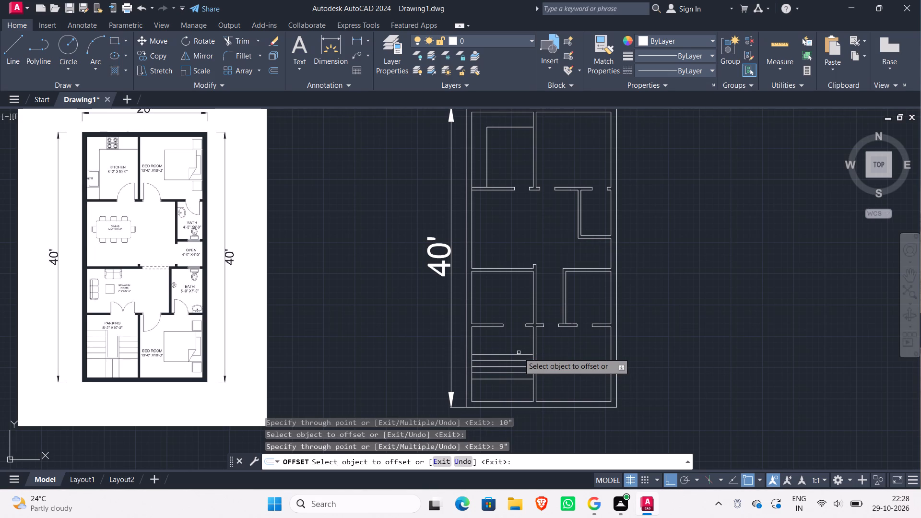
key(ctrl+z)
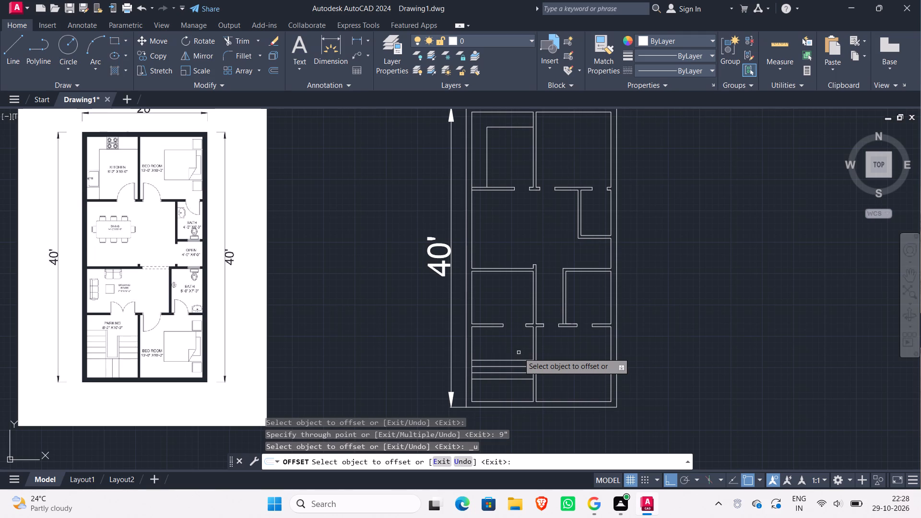
Offset two more stair tread lines upward in the parking area, each 10" above the previous one.
click(517, 360)
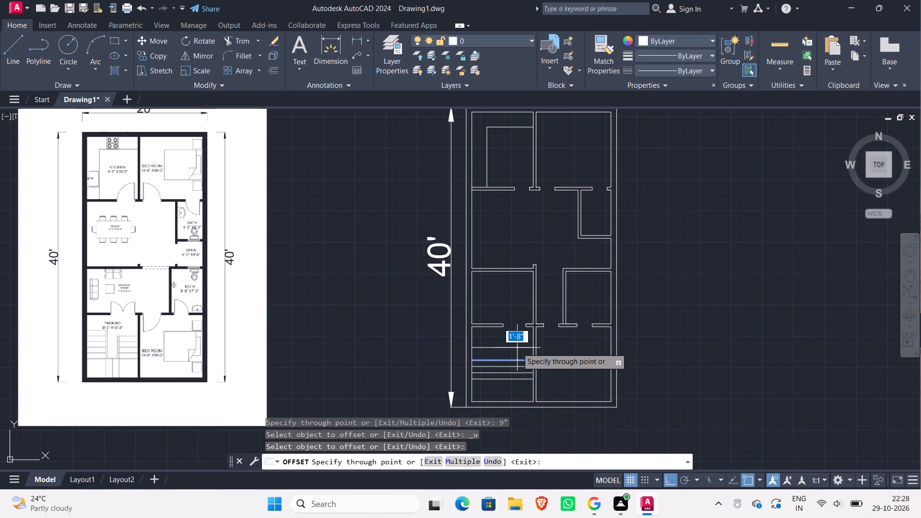
text(10)
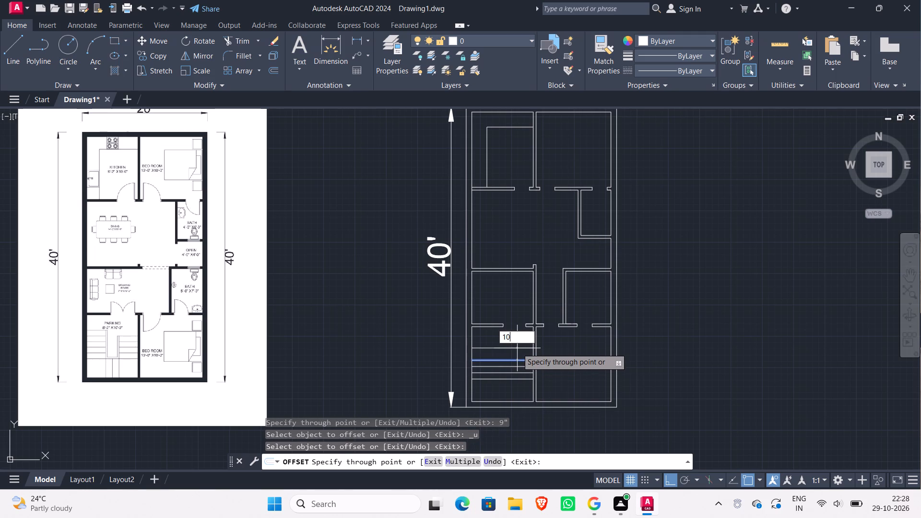
key(shift+quotedbl)
key(Return)
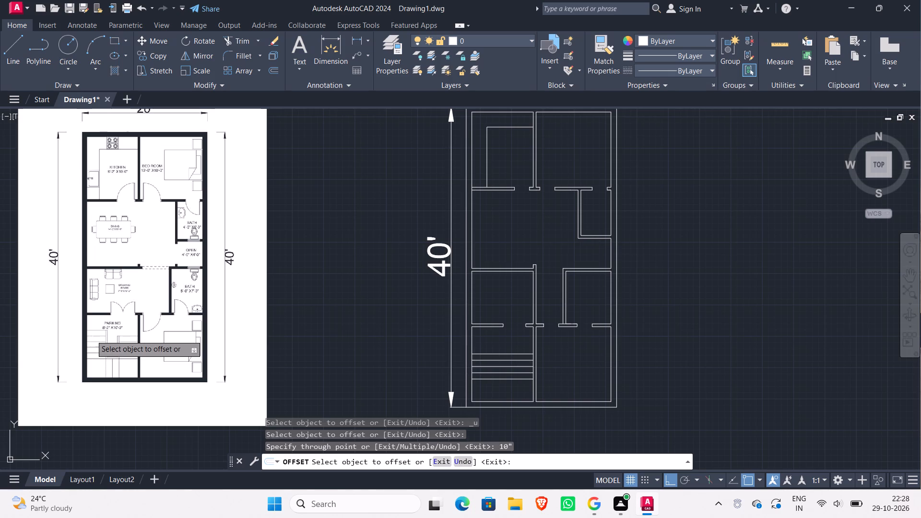
click(511, 354)
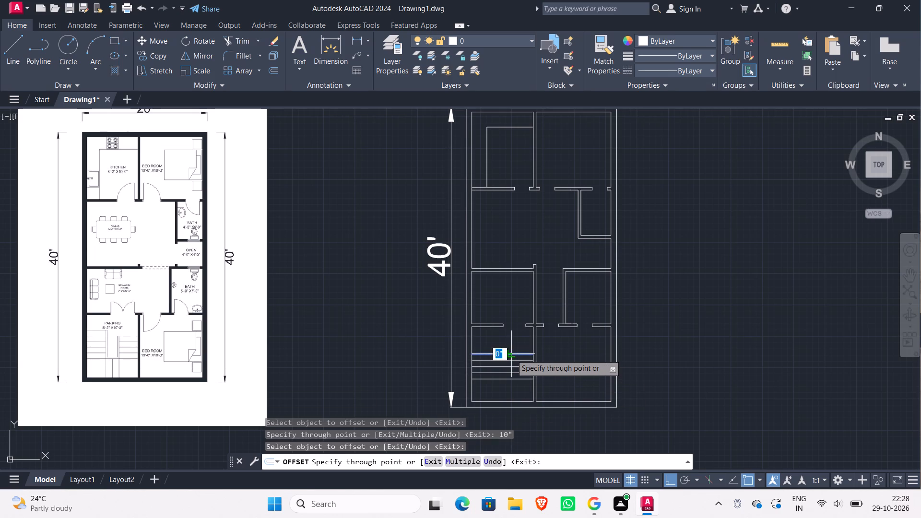
text(10")
key(Return)
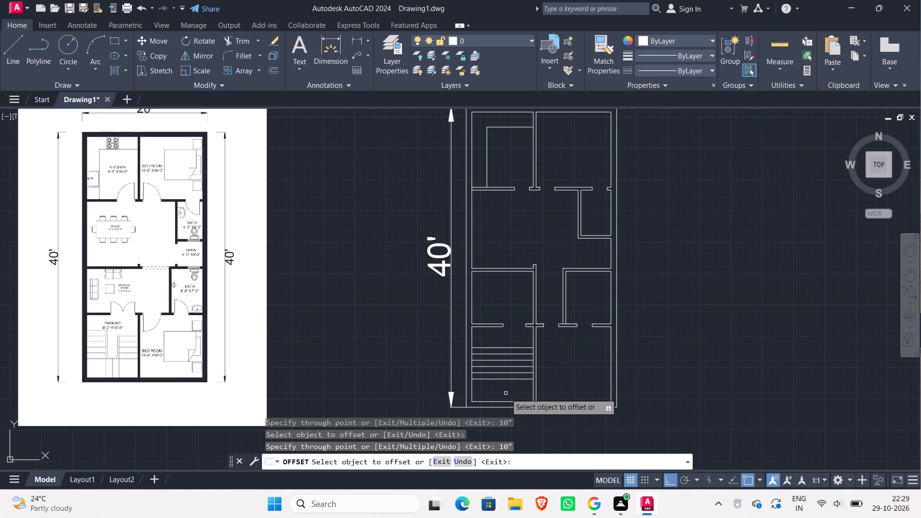
key(Escape)
Offset the parking area's left and right inner wall lines 3' inward to mark the widths of the two stair flights.
key(o)
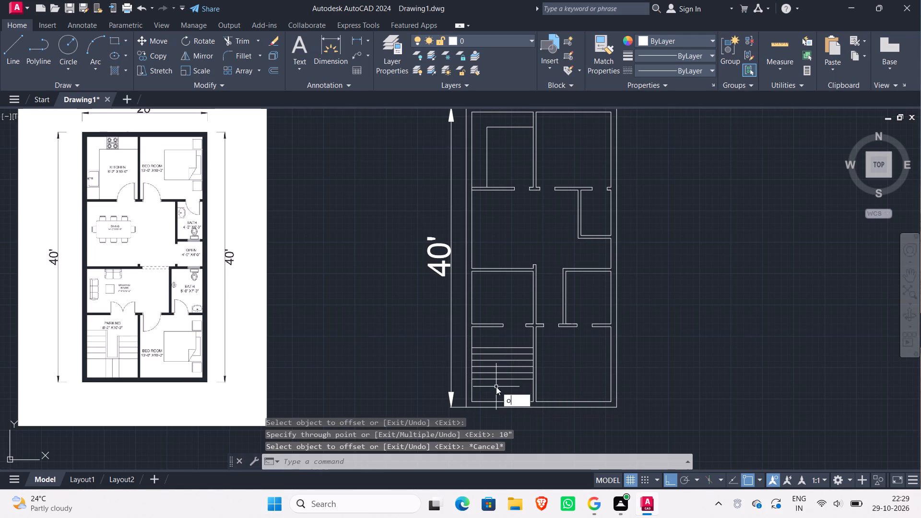
key(Return)
key(Return)
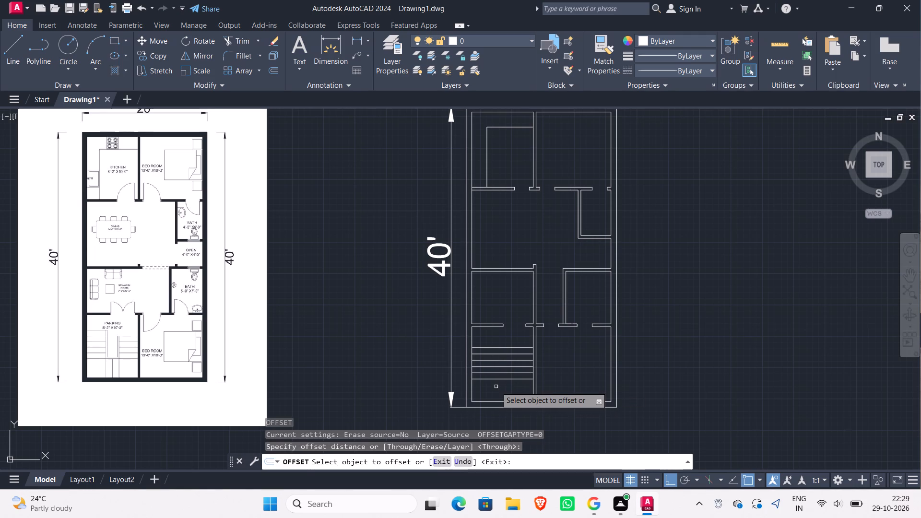
click(472, 340)
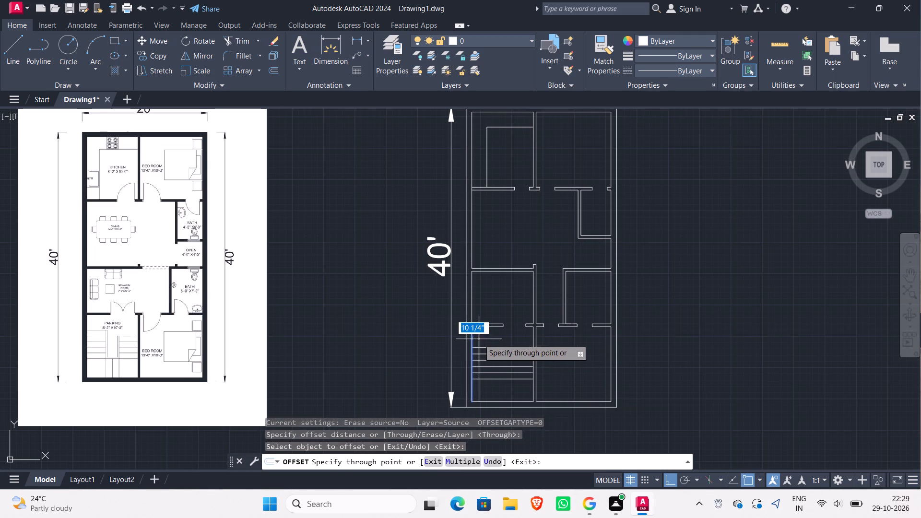
key(3)
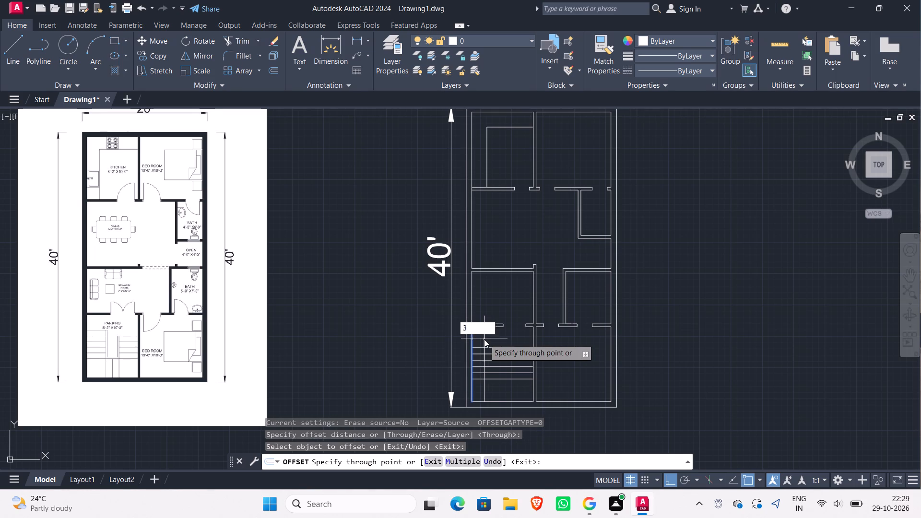
key(apostrophe)
key(Return)
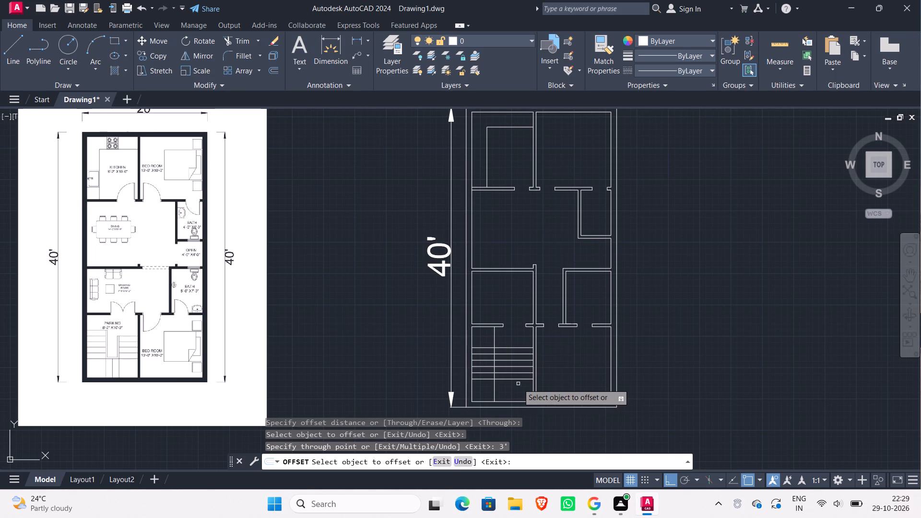
click(533, 336)
key(3)
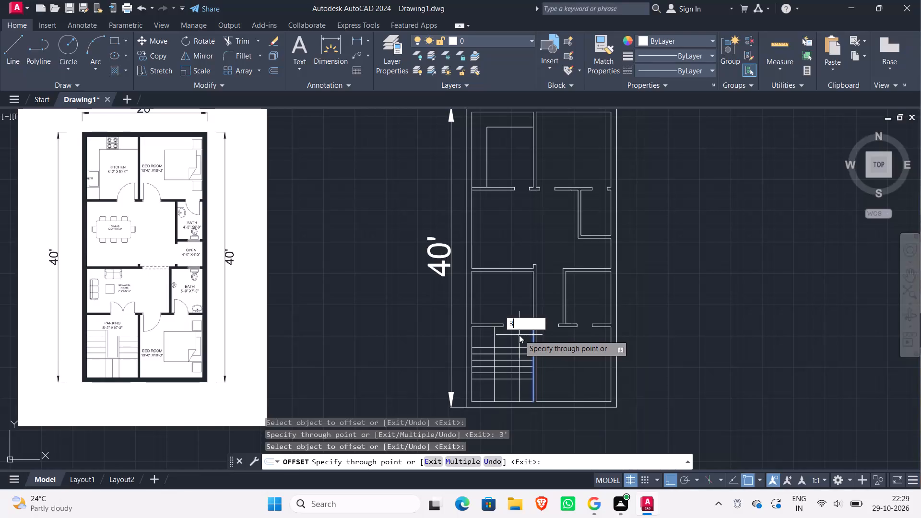
key(apostrophe)
key(Return)
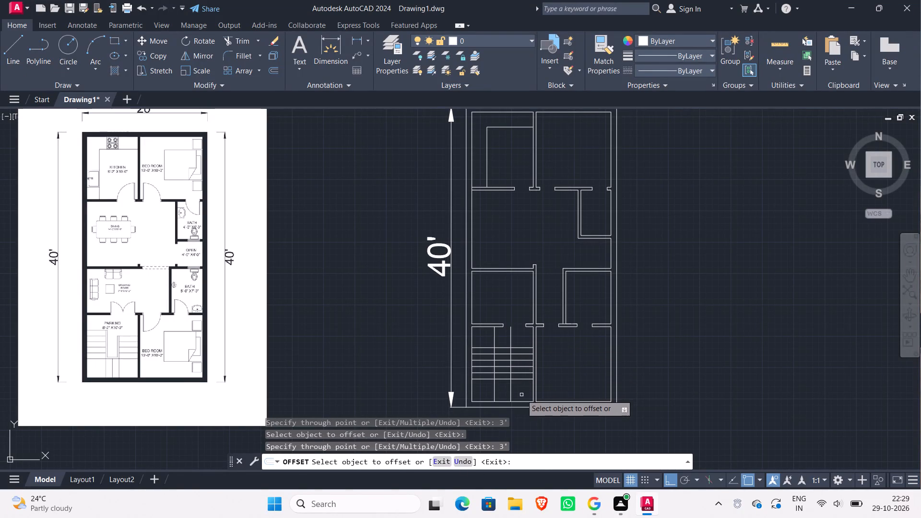
Offset both vertical stair flight lines 3" towards the gap between the flights to form the railings.
click(511, 343)
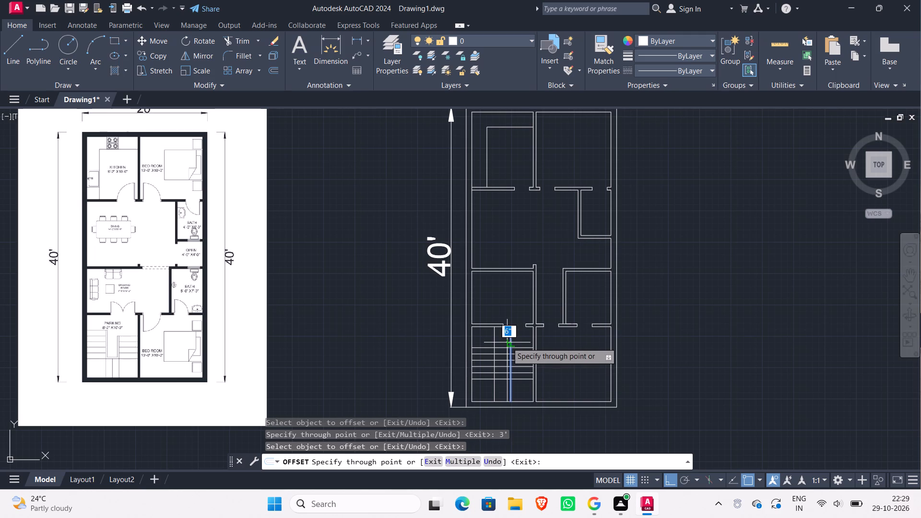
key(3)
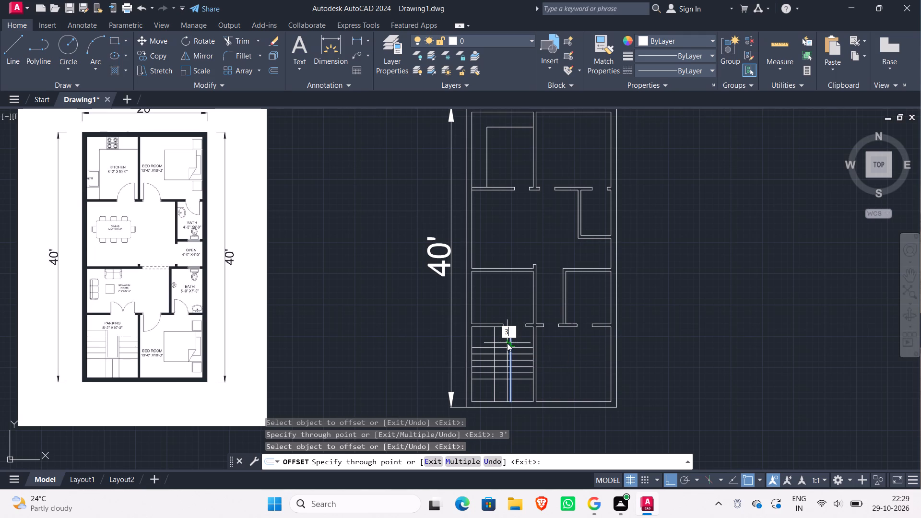
key(shift+quotedbl)
key(Return)
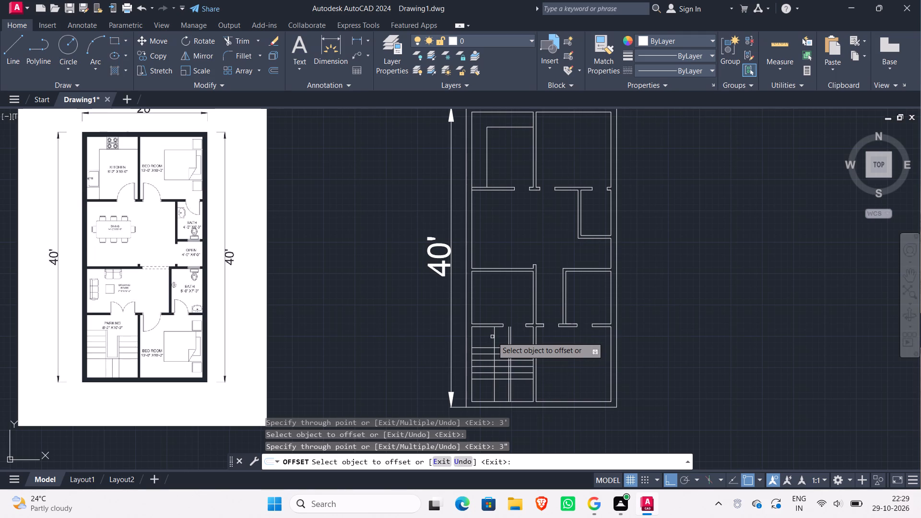
click(494, 335)
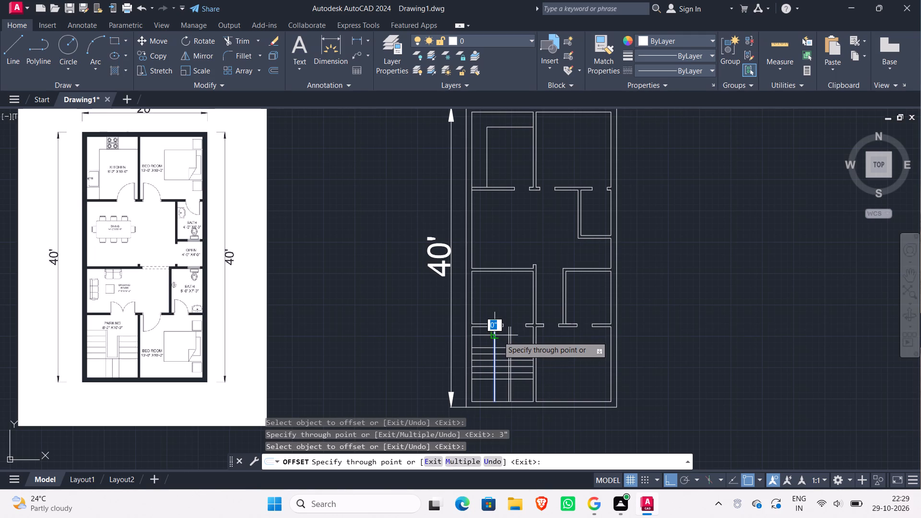
text(3")
key(Return)
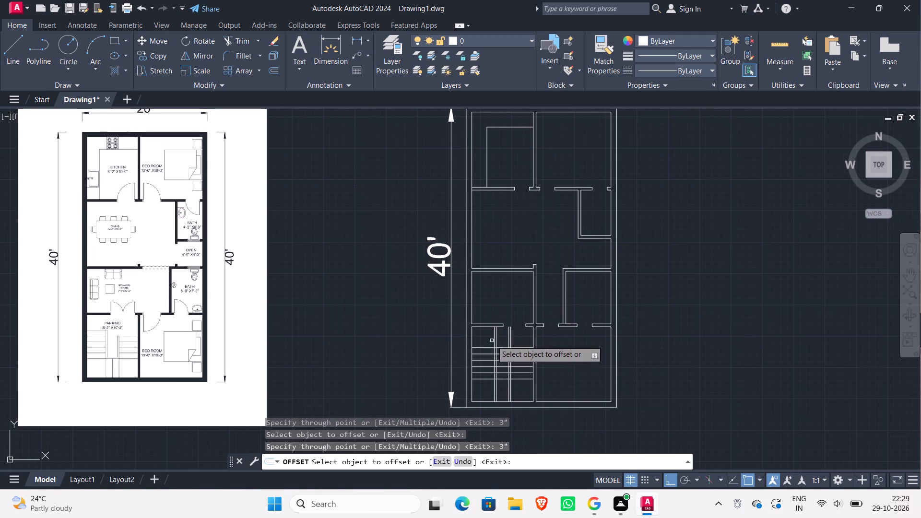
Offset the lowest stair tread line 3" upward.
click(503, 380)
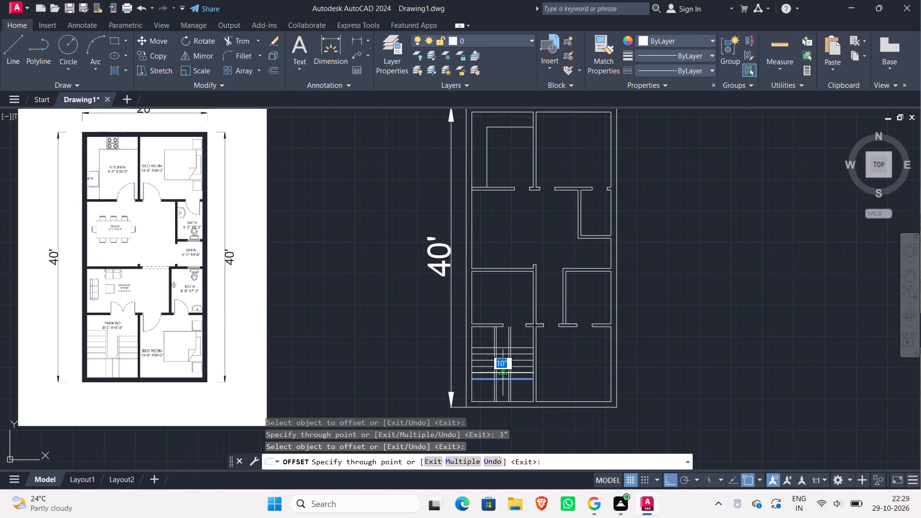
key(3)
key(shift+quotedbl)
key(Return)
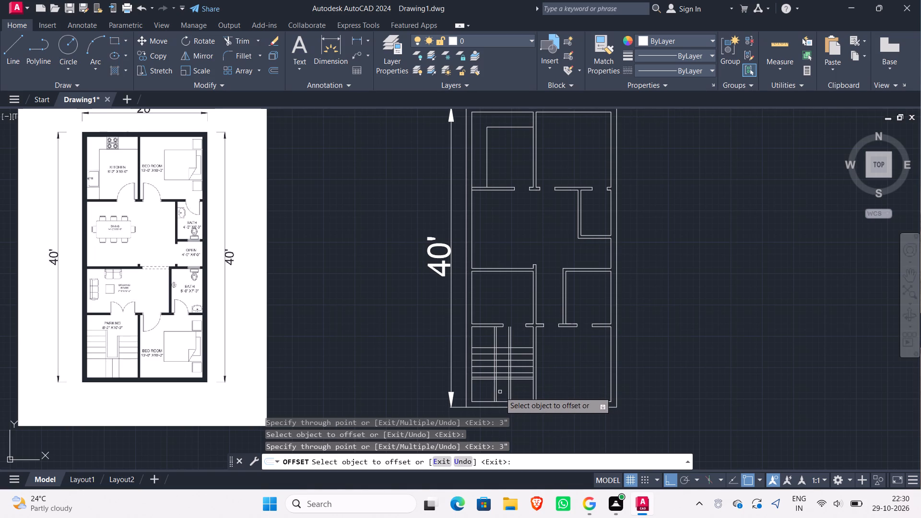
key(Escape)
Draw a vertical 3' line from the middle of the parking area's bottom inner wall line up to the lowest stair line.
key(l)
key(Return)
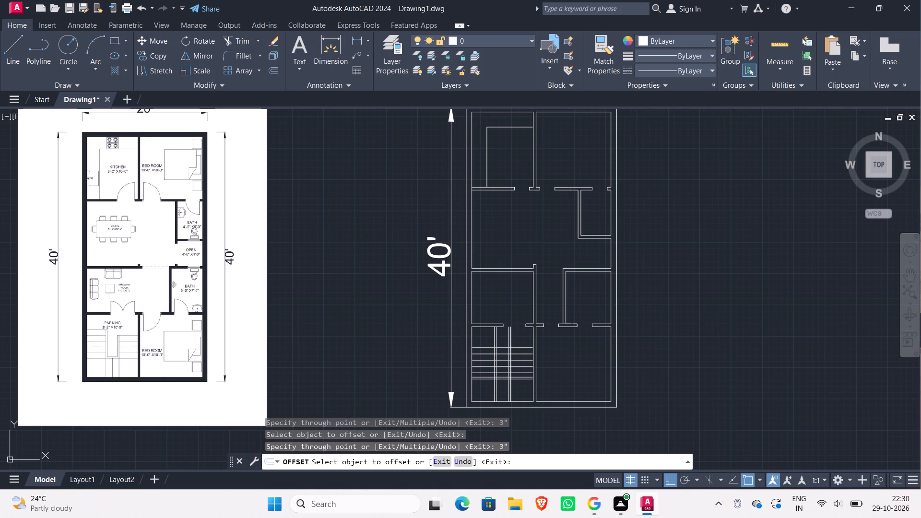
scroll(499, 397, up, 2)
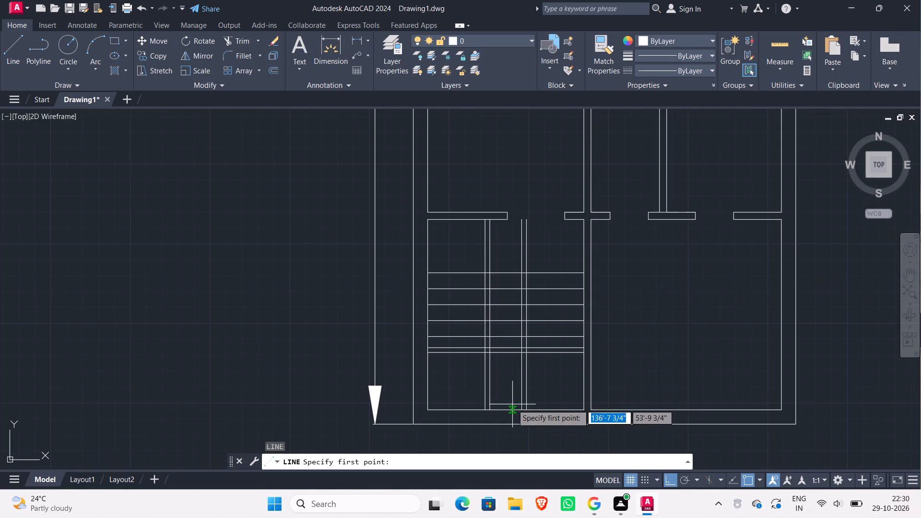
click(508, 411)
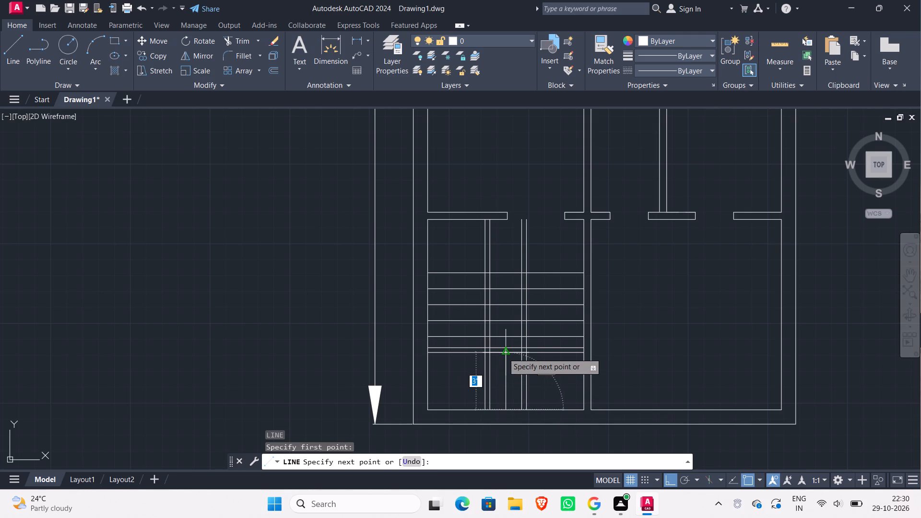
click(503, 351)
key(Escape)
Trim the four vertical railing lines where they extend above the uppermost stair tread.
scroll(502, 367, down, 2)
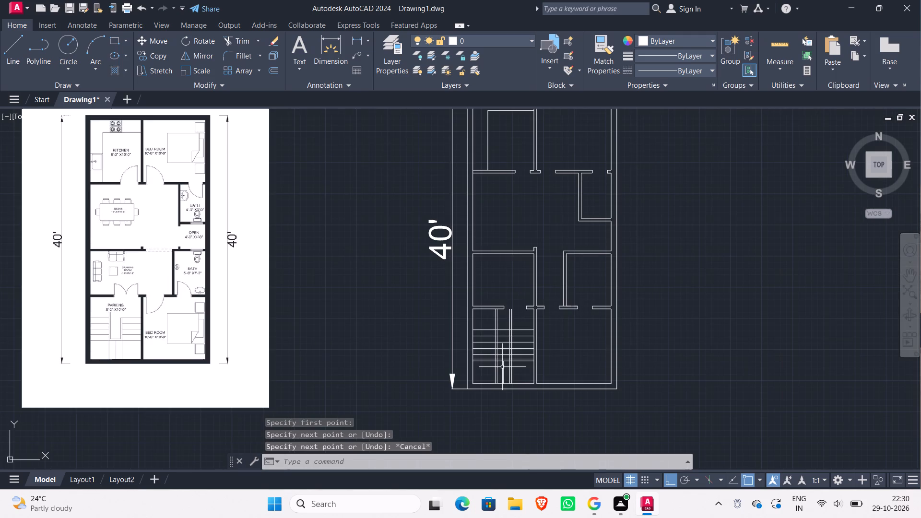
text(tr)
key(Return)
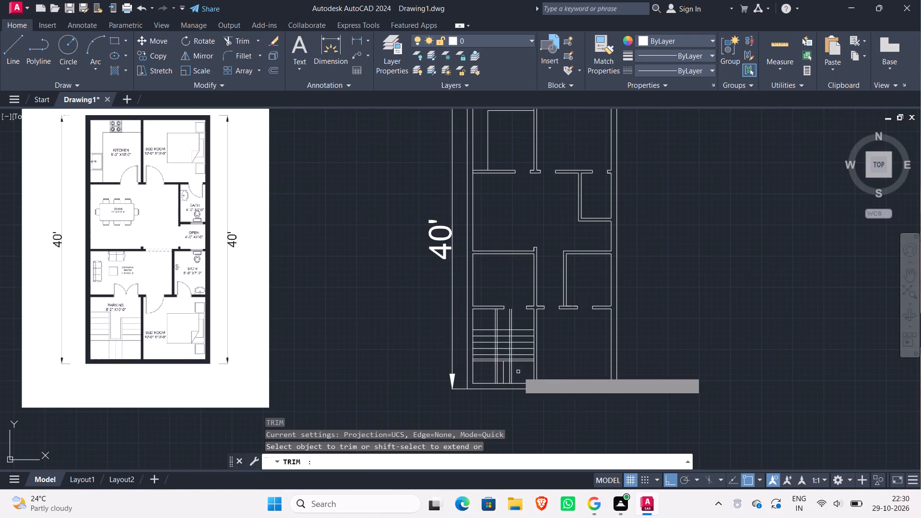
scroll(506, 347, up, 1)
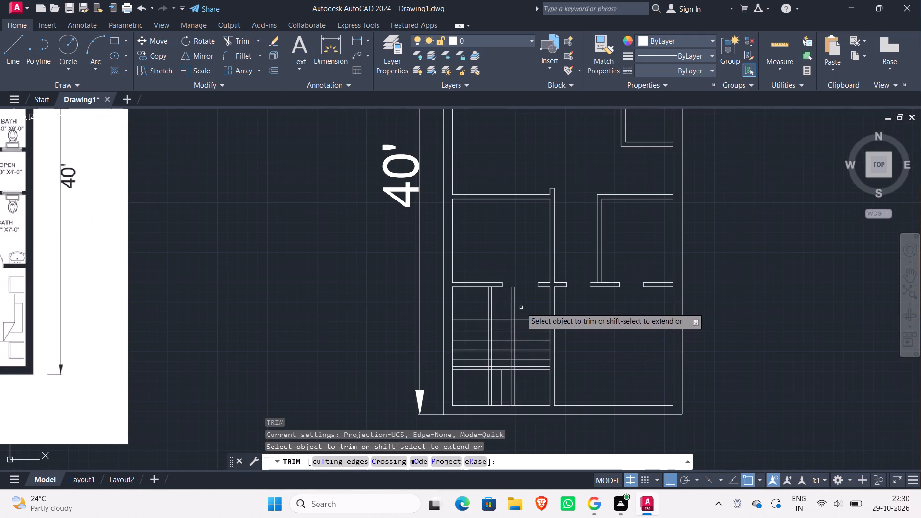
click(521, 307)
click(487, 305)
Trim the upper five tread lines out of the gap between the two stair flights.
scroll(487, 305, down, 1)
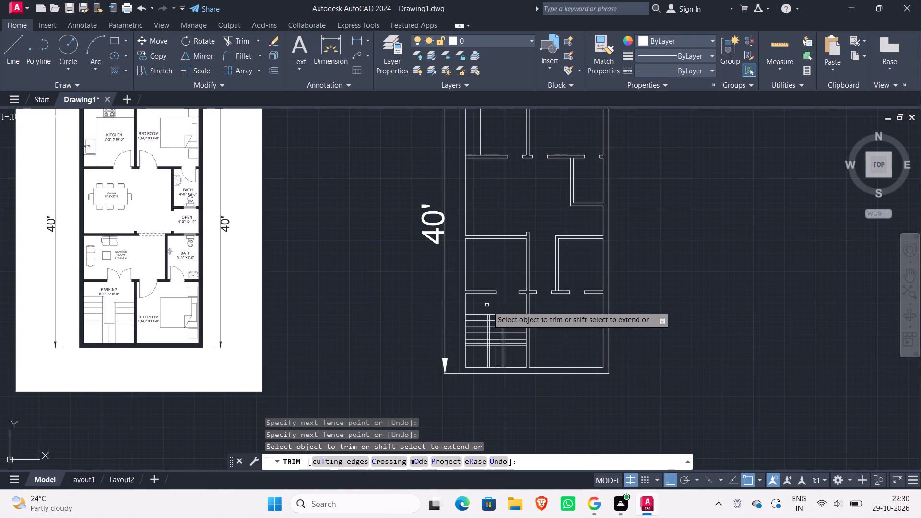
scroll(500, 341, up, 2)
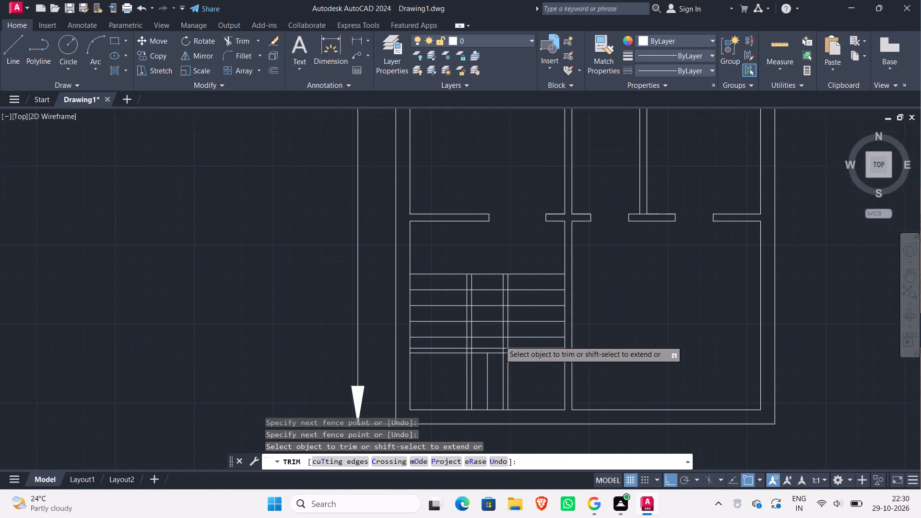
click(494, 341)
click(482, 268)
Trim the tread lines crossing the right-hand stair railing, keeping the uppermost one as its end cap.
scroll(486, 265, down, 1)
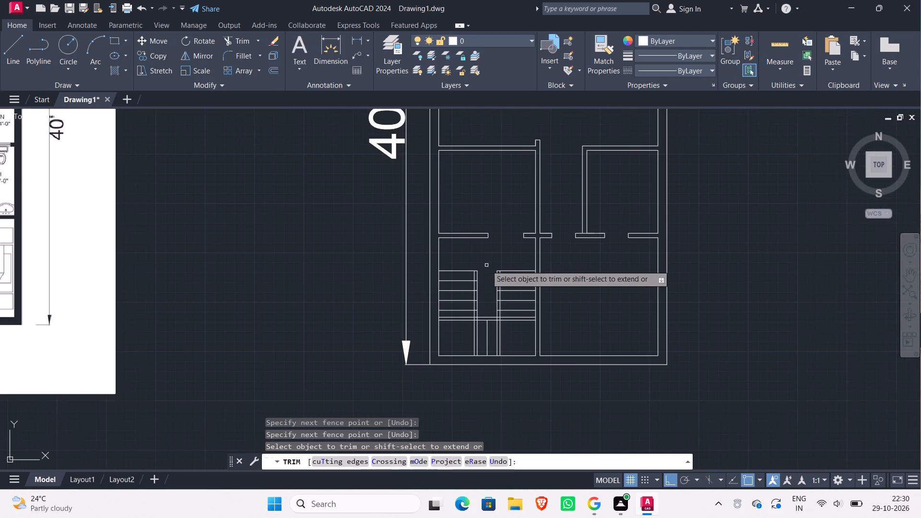
scroll(486, 269, down, 1)
scroll(496, 297, up, 3)
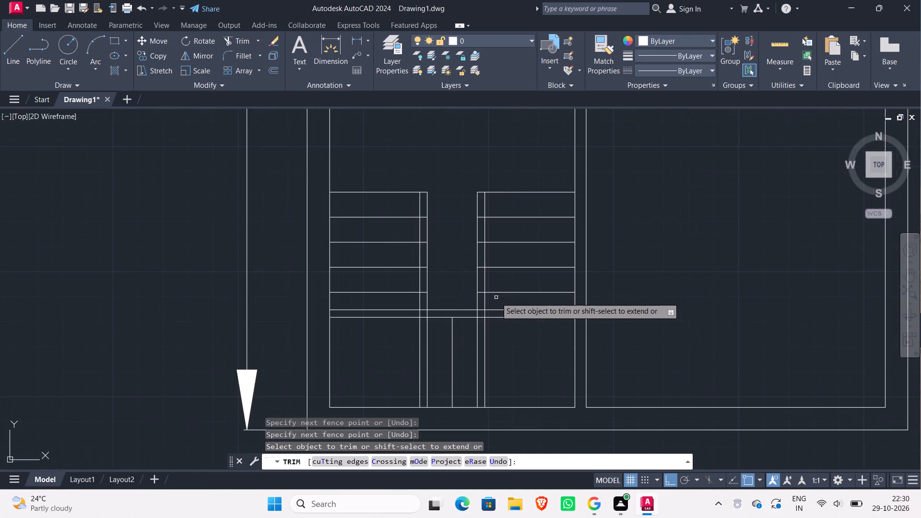
scroll(488, 303, up, 2)
click(470, 290)
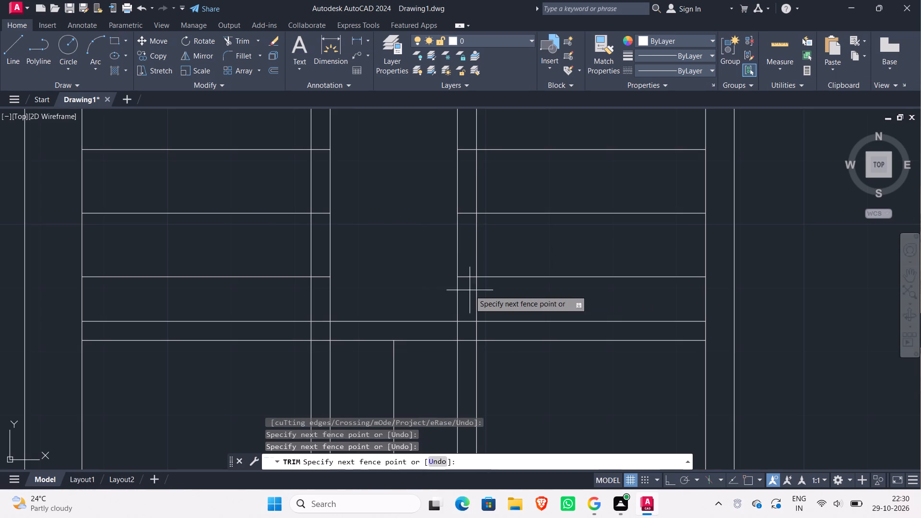
click(466, 206)
middle_drag(464, 210, 468, 388)
click(473, 343)
click(473, 258)
Trim the tread lines crossing the left-hand stair railing, keeping the uppermost one as its end cap.
scroll(473, 261, down, 2)
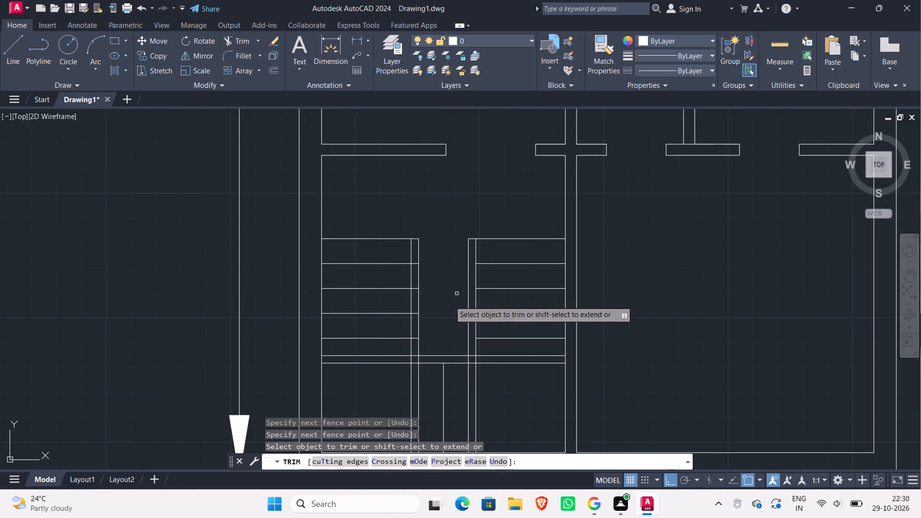
middle_drag(396, 344, 397, 308)
scroll(401, 306, up, 2)
click(432, 309)
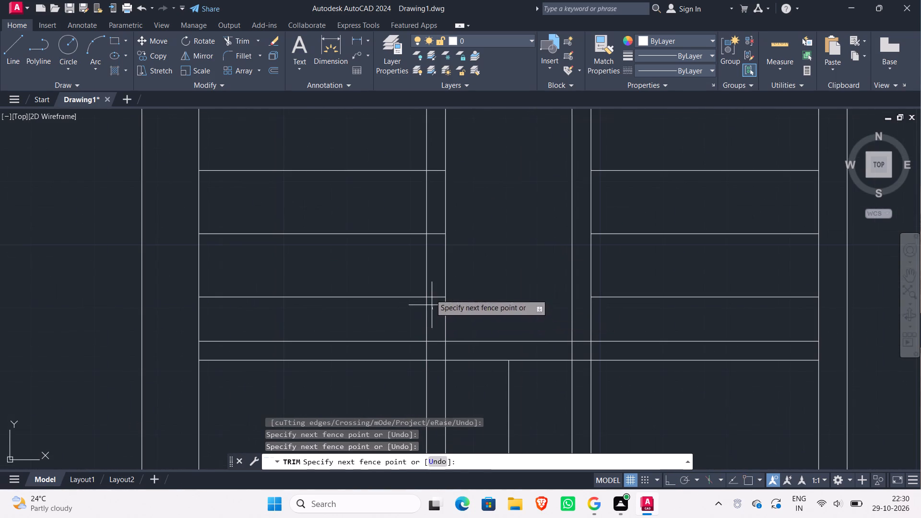
click(432, 277)
middle_drag(432, 275, 437, 370)
click(440, 348)
click(440, 317)
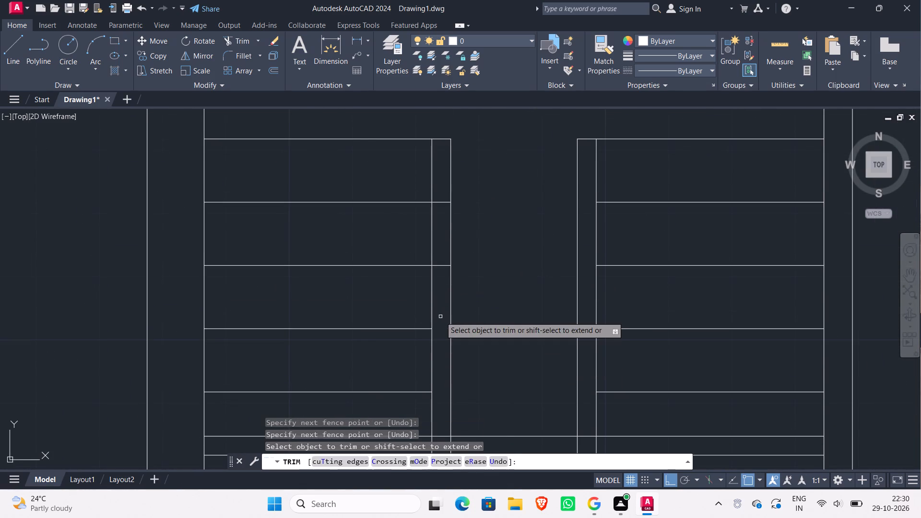
middle_drag(440, 317, 448, 407)
click(450, 372)
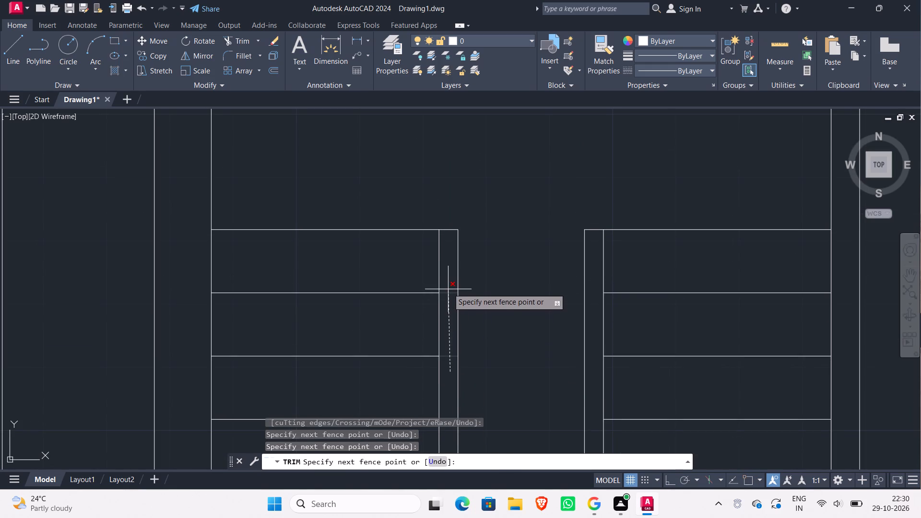
click(448, 283)
right_drag(448, 283, 446, 288)
scroll(452, 330, down, 4)
scroll(494, 372, down, 2)
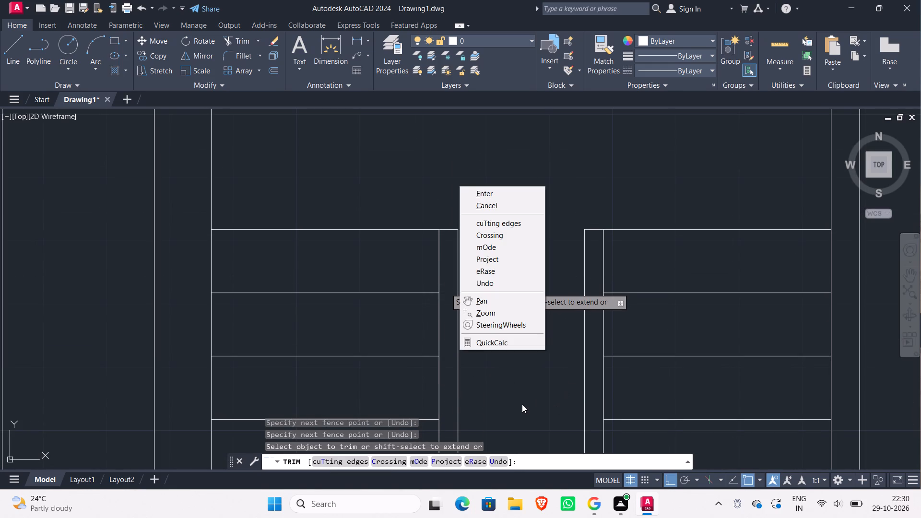
Trim the uppermost tread off the right-hand stair flight, between the railing and the wall.
key(Escape)
scroll(529, 381, down, 2)
middle_drag(529, 381, 484, 336)
scroll(484, 336, up, 1)
scroll(489, 345, down, 2)
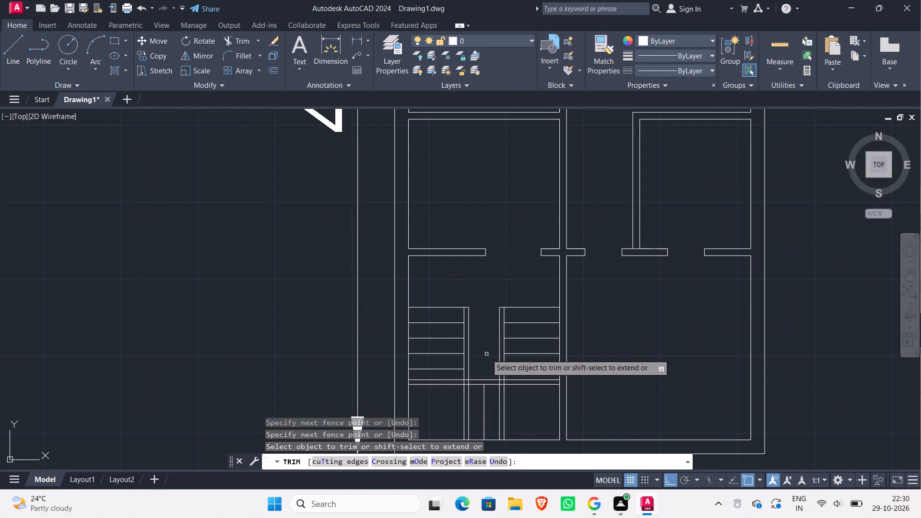
middle_drag(486, 354, 488, 329)
scroll(490, 338, down, 2)
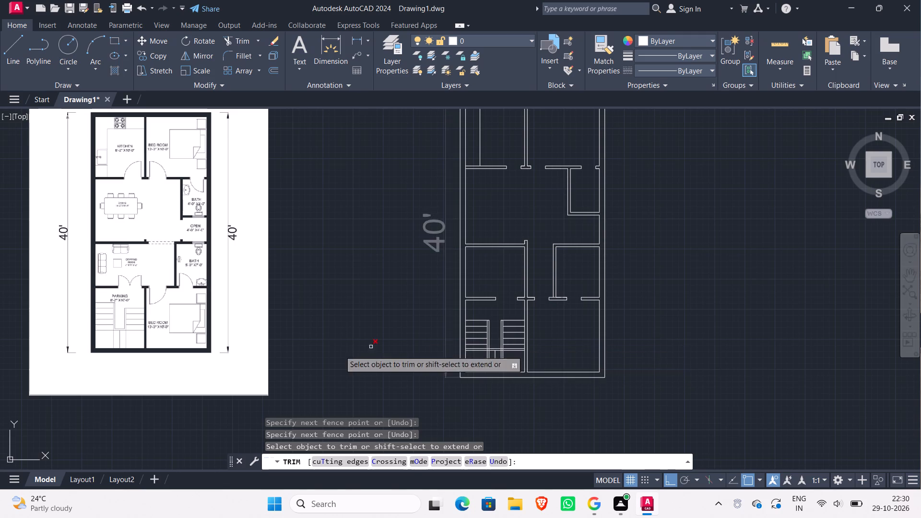
scroll(513, 318, up, 1)
click(512, 317)
click(516, 324)
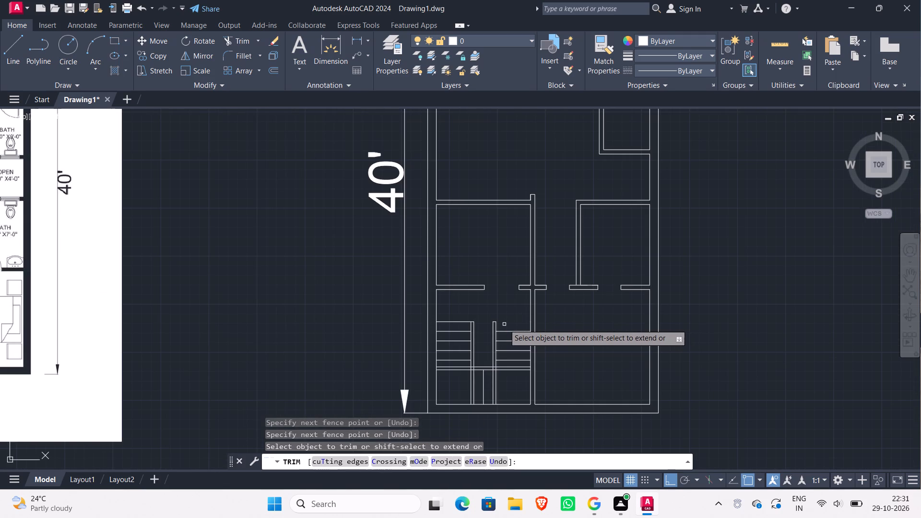
click(504, 324)
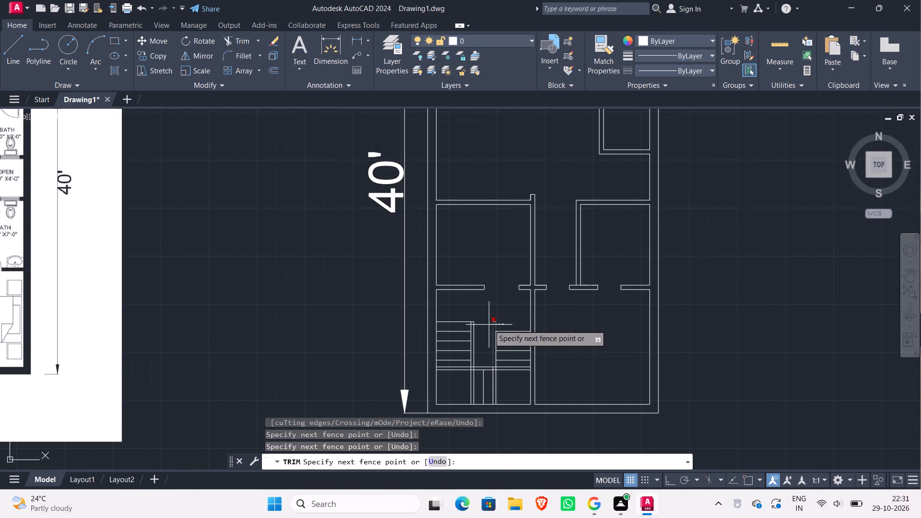
key(Escape)
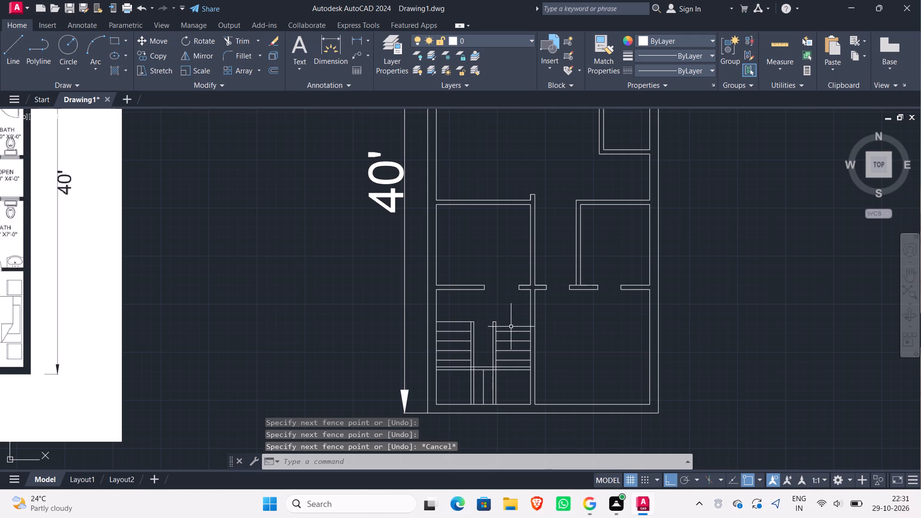
Extend the right-hand flight's new top tread across its railing as an end cap, and trim away the railing ends above it.
text(tr)
key(Return)
key(Return)
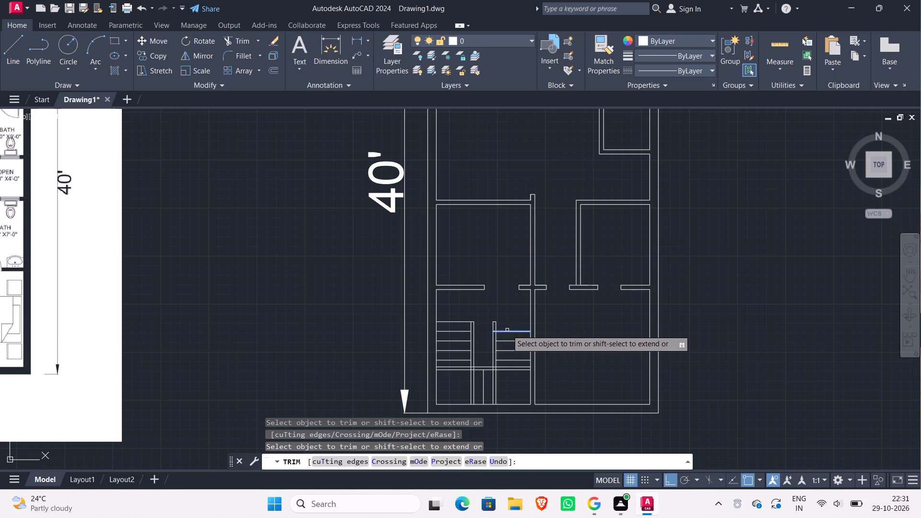
shift+click(507, 330)
click(506, 324)
click(491, 322)
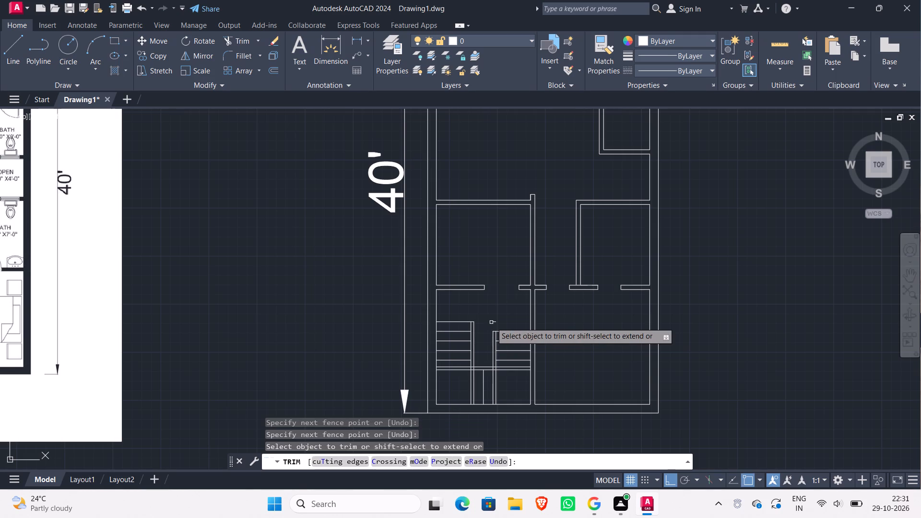
click(497, 326)
click(494, 322)
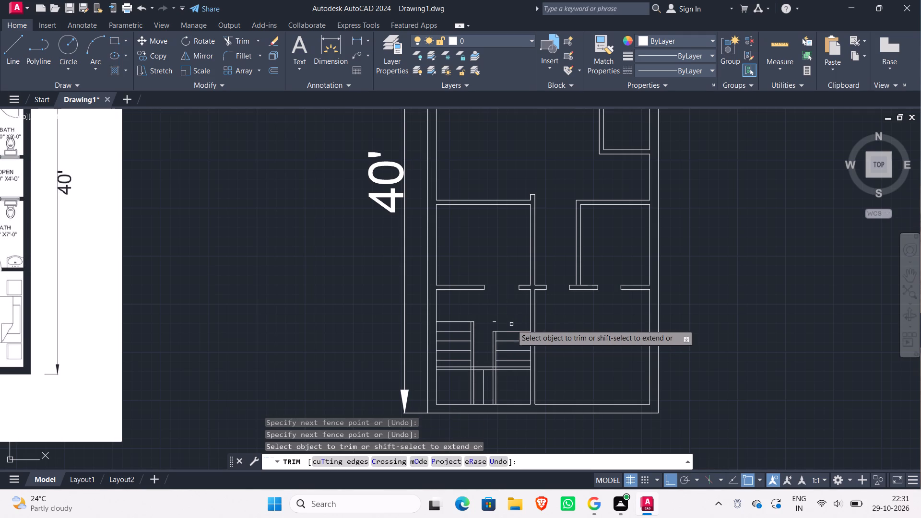
click(496, 324)
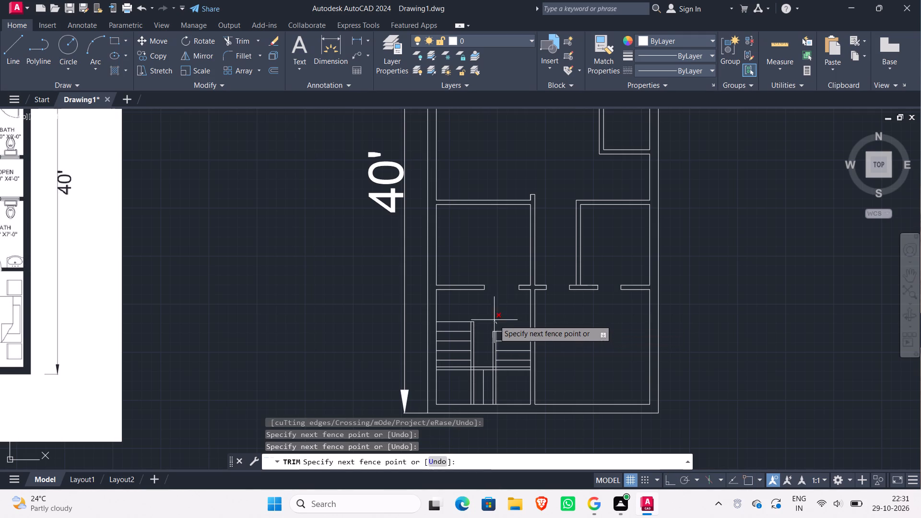
click(494, 319)
Trim the two inner stair railing lines where they run below the landing line.
scroll(500, 317, down, 1)
middle_drag(500, 318, 511, 319)
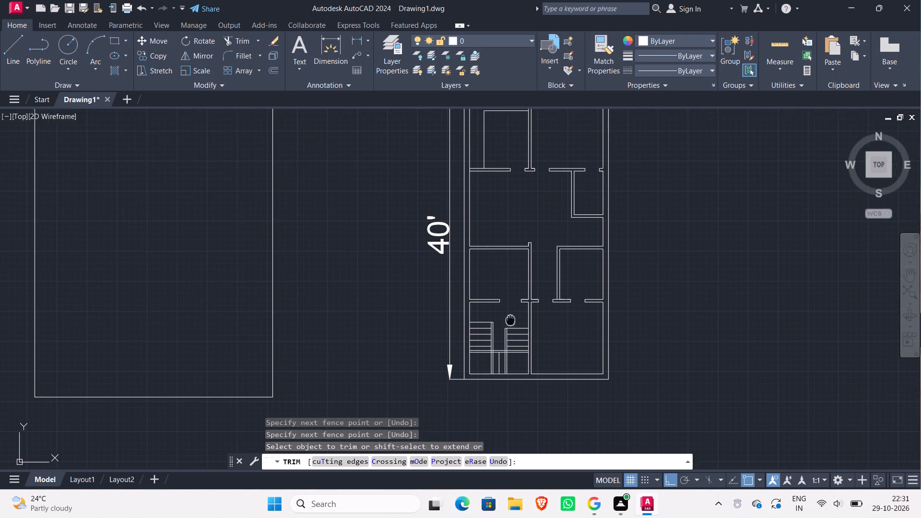
middle_drag(511, 319, 512, 319)
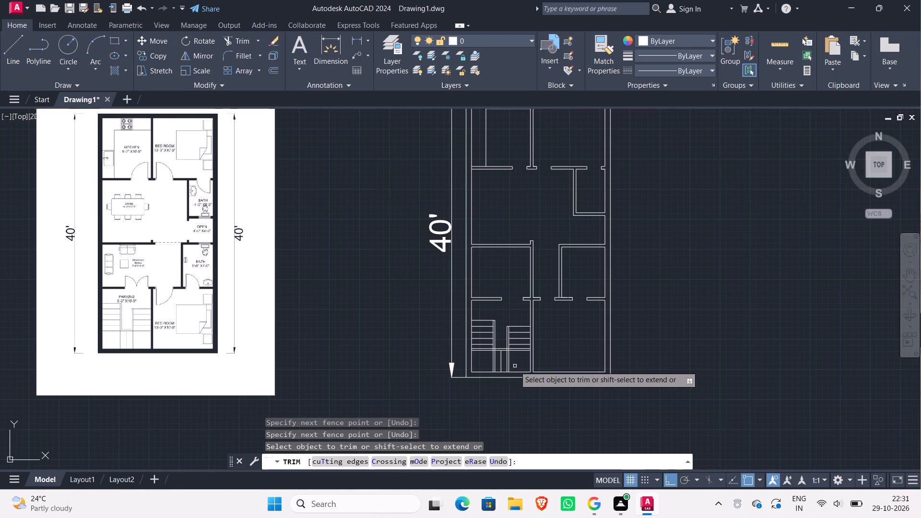
scroll(513, 365, up, 3)
click(485, 347)
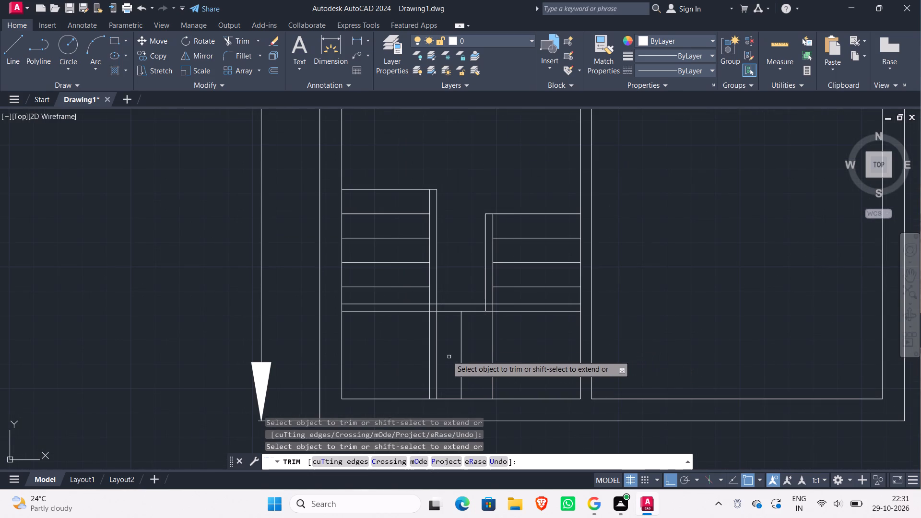
click(437, 345)
Trim the railing's lower corners so its inner lines and the upper landing line form a continuous U shape between the flights.
scroll(443, 344, down, 3)
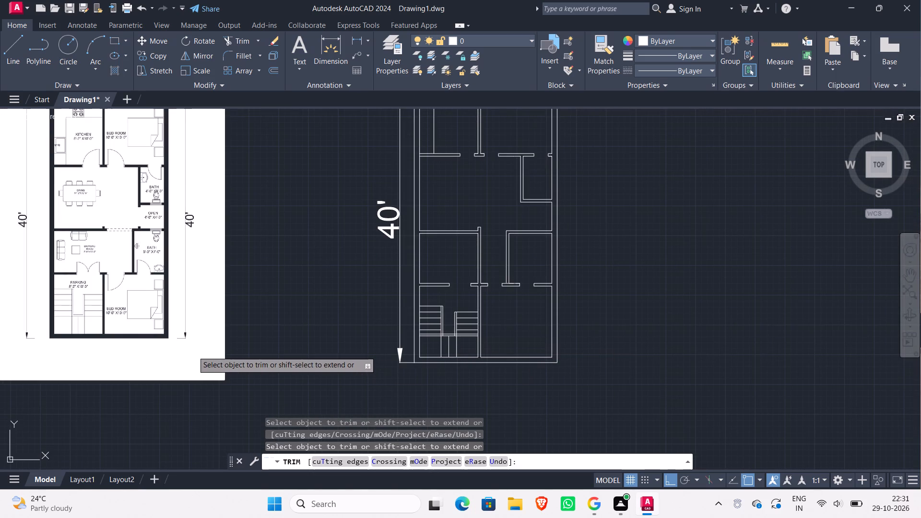
scroll(314, 346, up, 1)
scroll(535, 330, up, 3)
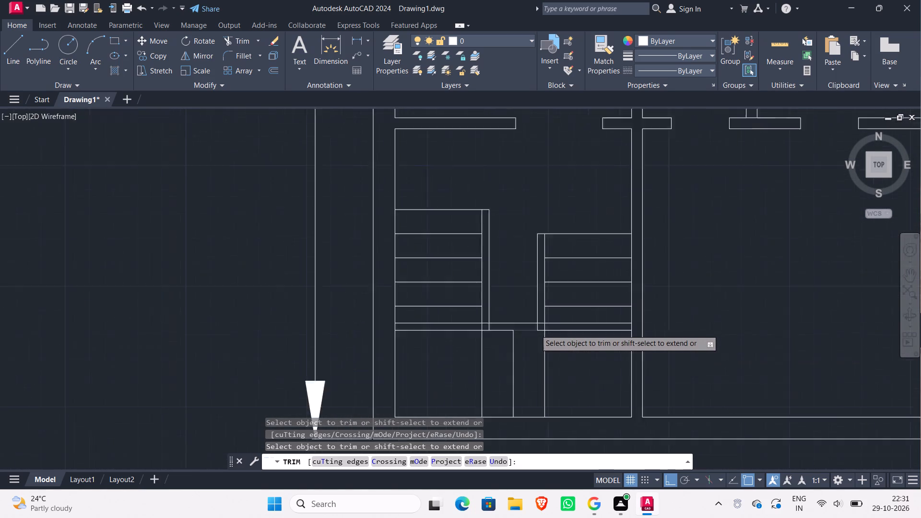
scroll(535, 326, up, 1)
click(545, 311)
double_click(545, 320)
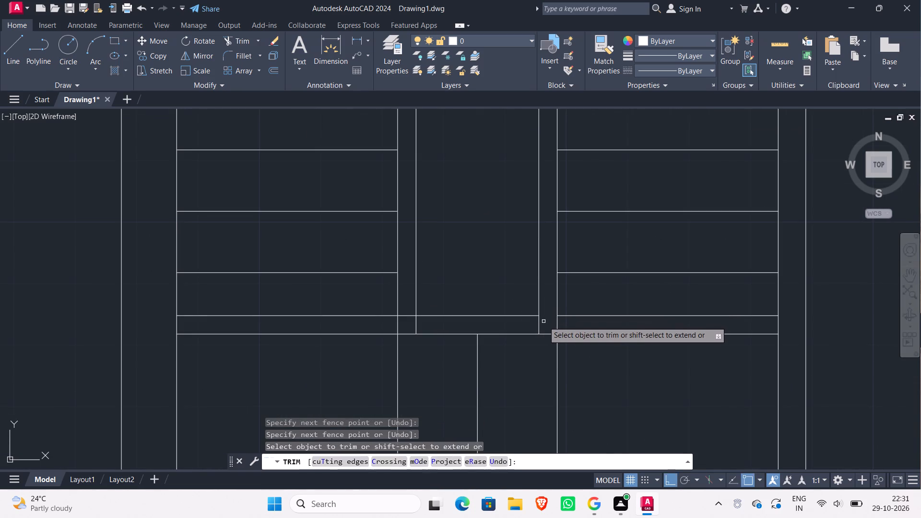
click(538, 323)
click(407, 309)
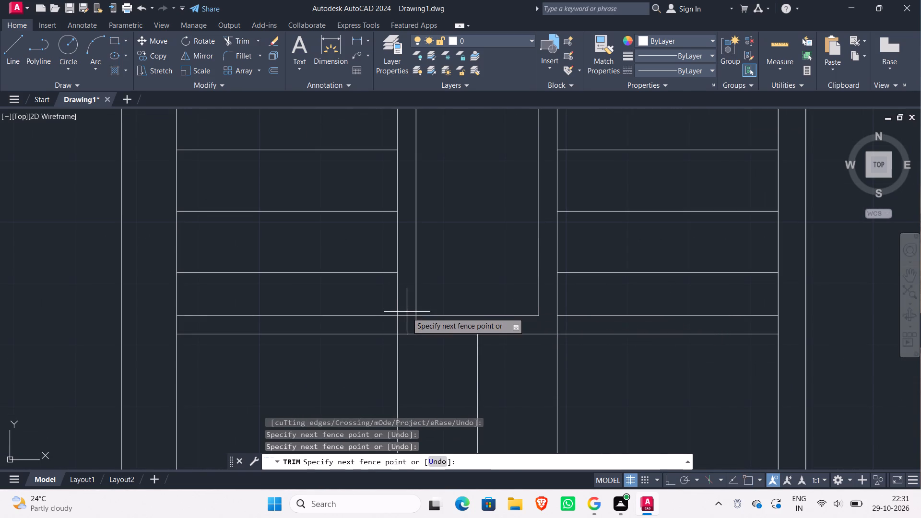
double_click(407, 318)
click(415, 322)
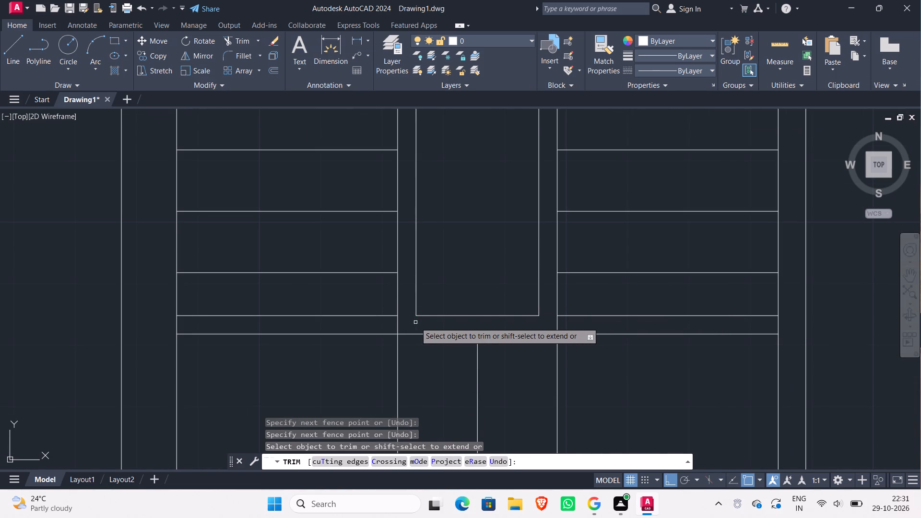
Trim the leftover upper landing line out of the right-hand and left-hand stair flights.
click(632, 318)
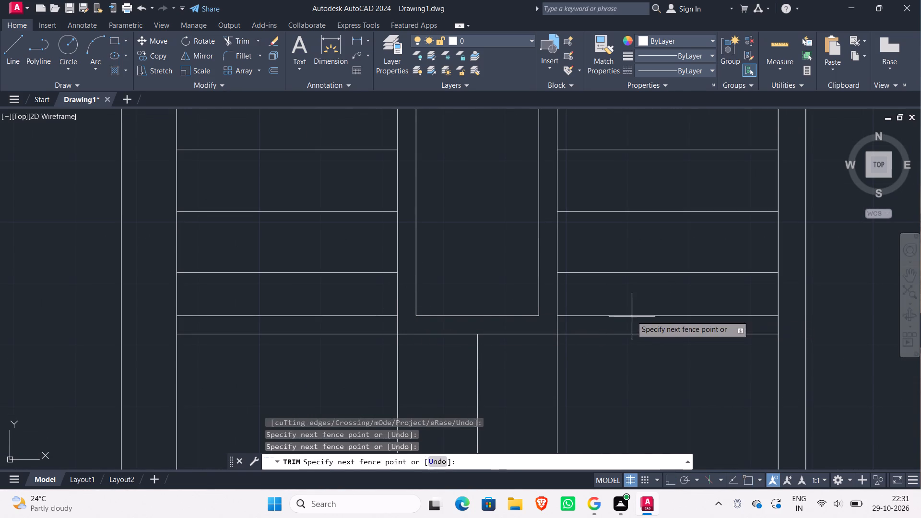
click(629, 307)
click(331, 327)
click(329, 313)
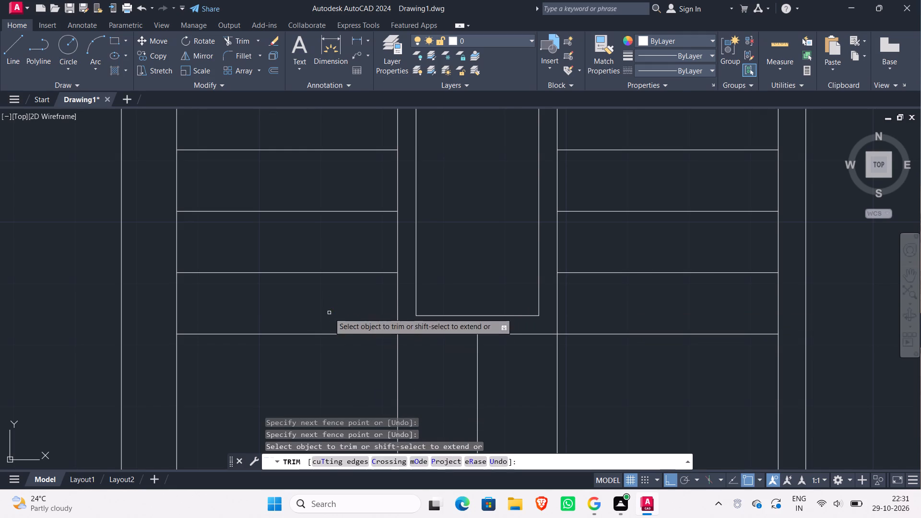
scroll(400, 308, down, 3)
scroll(458, 337, down, 3)
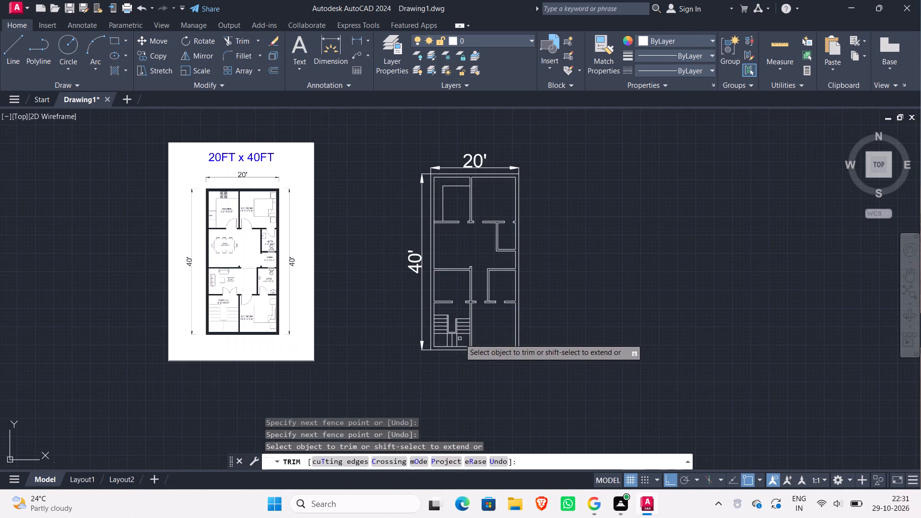
Extend the facing edges of the drawing room's upper and lower walls across the ends of the vertical wall beside it.
scroll(280, 333, up, 1)
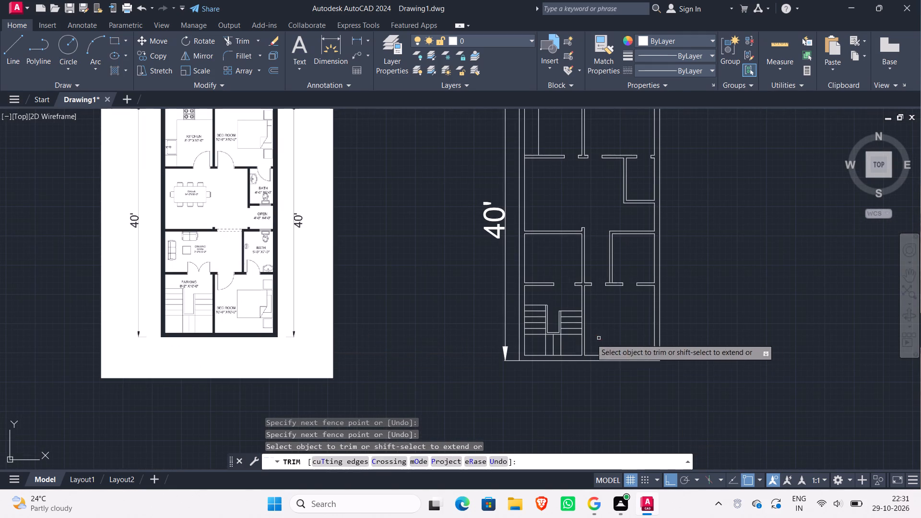
middle_drag(691, 340, 693, 374)
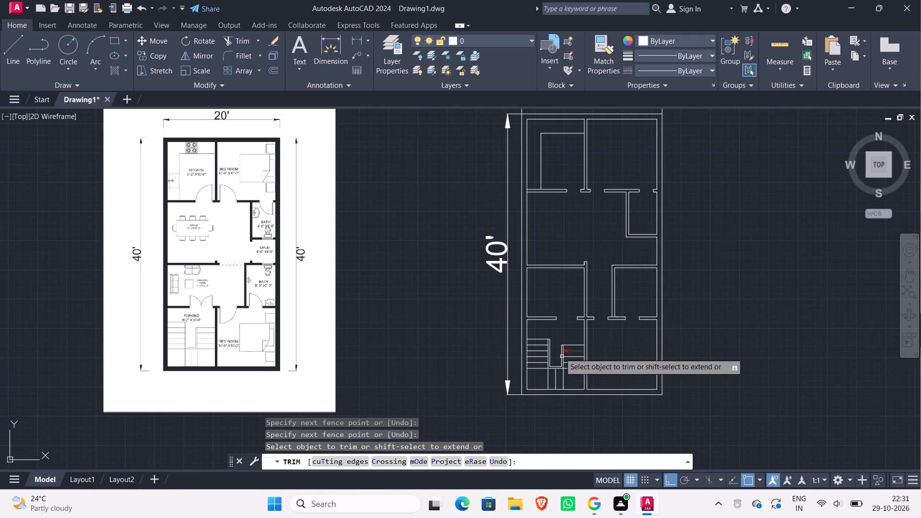
middle_drag(567, 288, 572, 325)
scroll(572, 325, up, 1)
scroll(575, 321, down, 1)
middle_drag(575, 321, 575, 306)
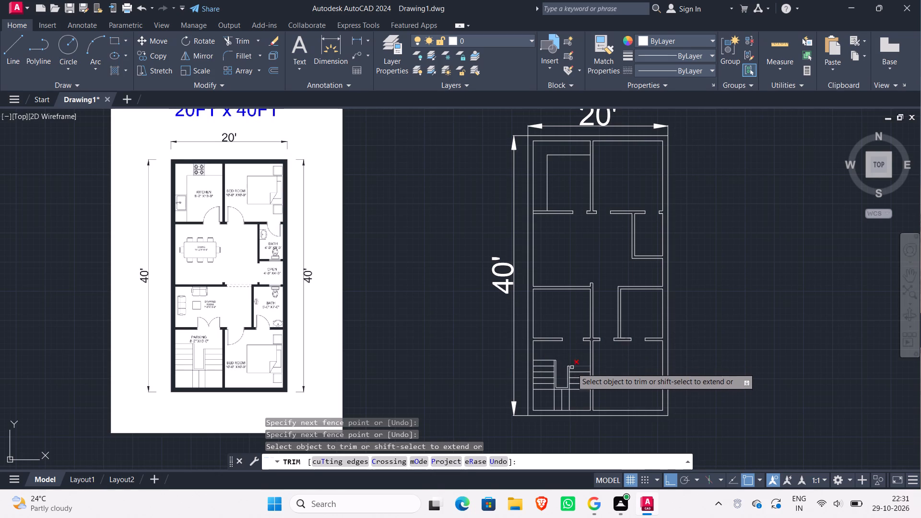
shift+scroll(587, 341, up, 1)
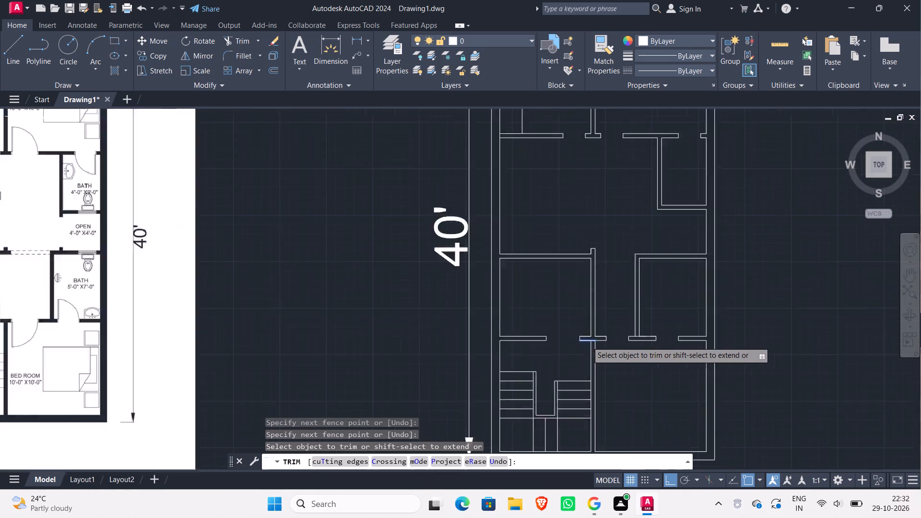
shift+scroll(587, 341, up, 1)
shift+click(588, 334)
scroll(606, 305, down, 1)
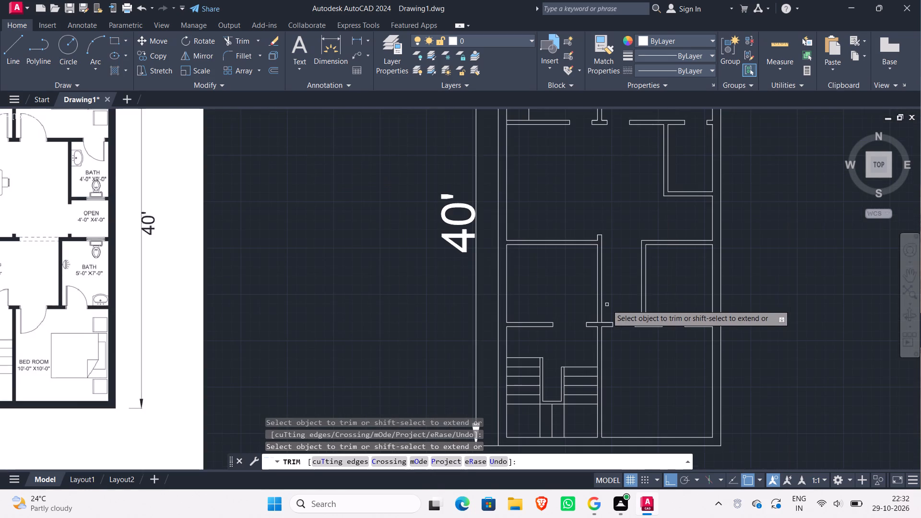
scroll(617, 283, down, 1)
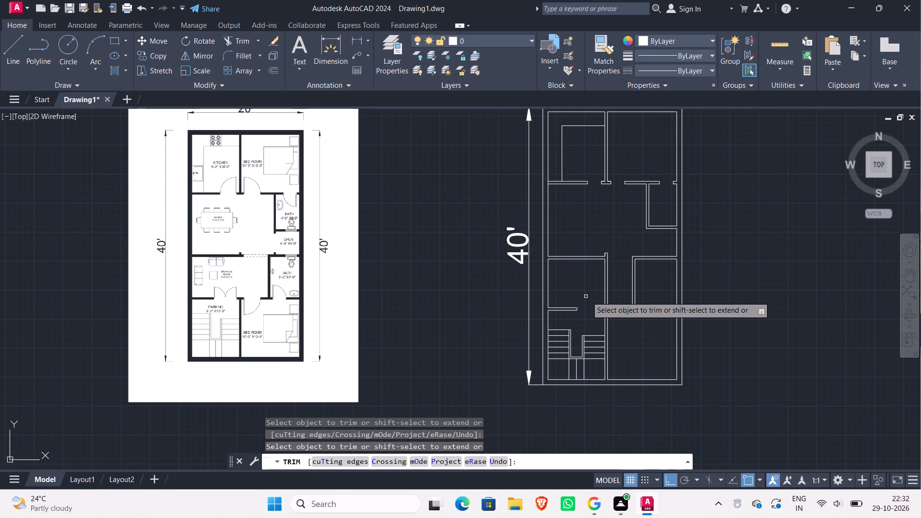
scroll(590, 258, up, 1)
scroll(593, 271, down, 1)
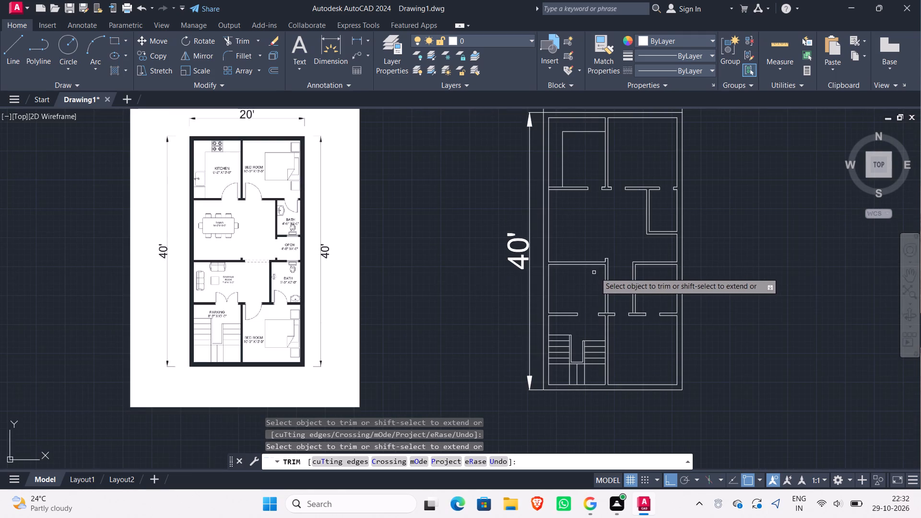
scroll(600, 271, up, 3)
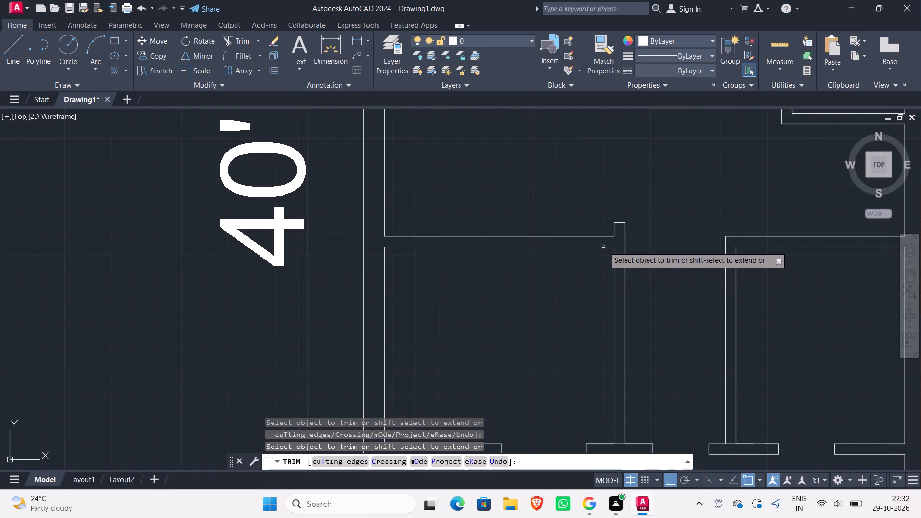
shift+click(604, 247)
Trim out both lines of the vertical wall between the drawing room and the passage.
scroll(584, 328, down, 1)
click(616, 325)
click(587, 326)
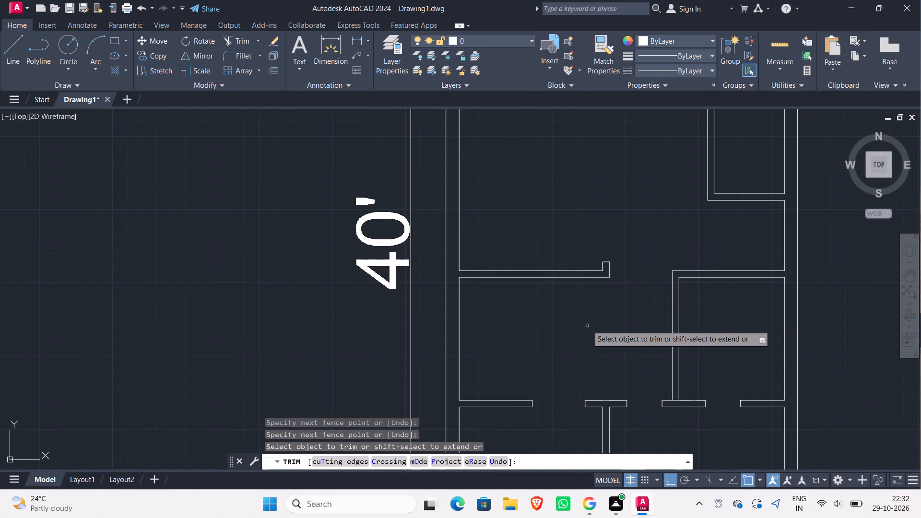
Compare the drafted plan with the reference image, examining the drawing room area and the bedroom furniture.
scroll(590, 322, down, 2)
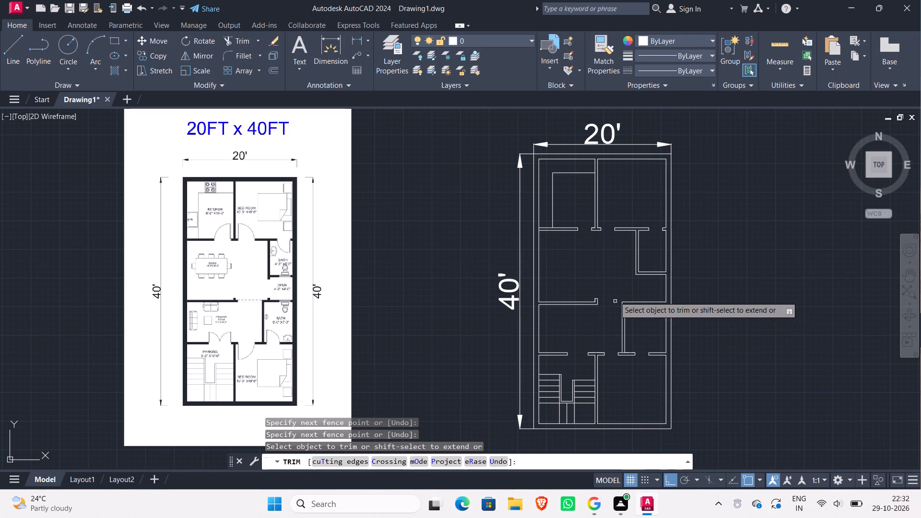
scroll(438, 328, up, 1)
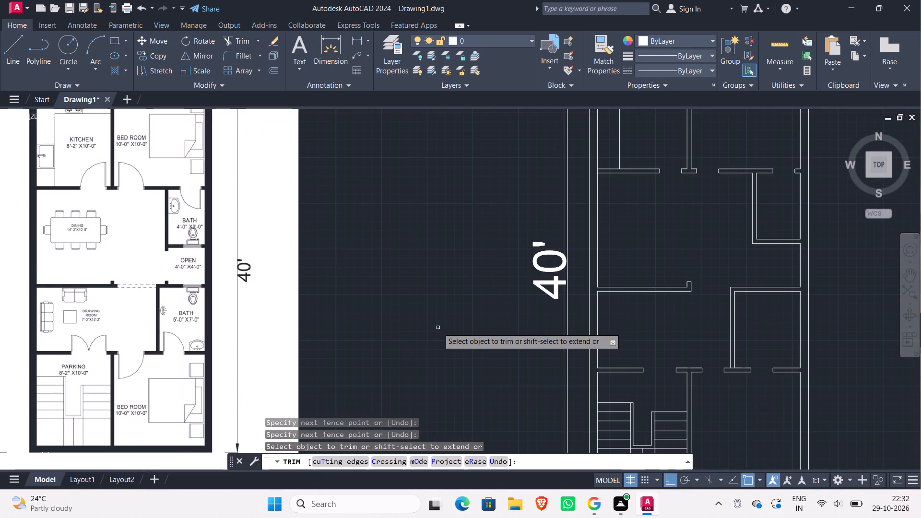
scroll(440, 326, down, 1)
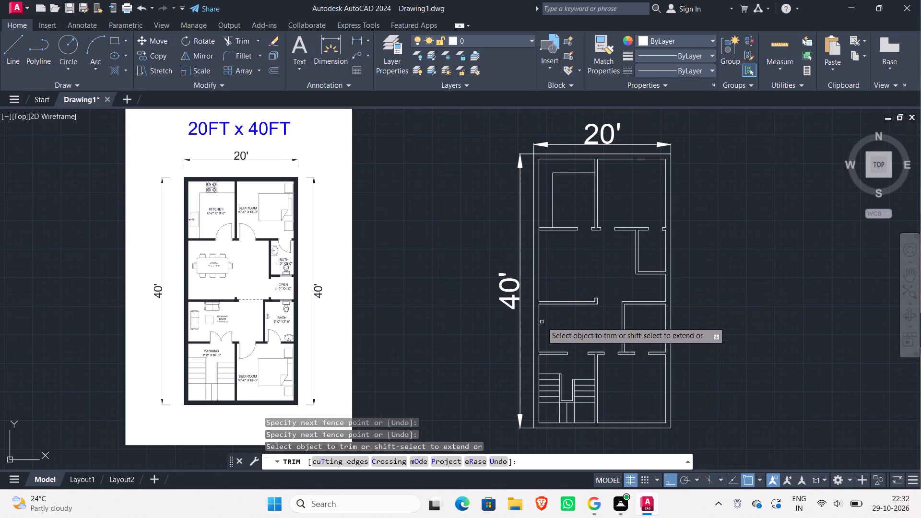
scroll(589, 309, up, 1)
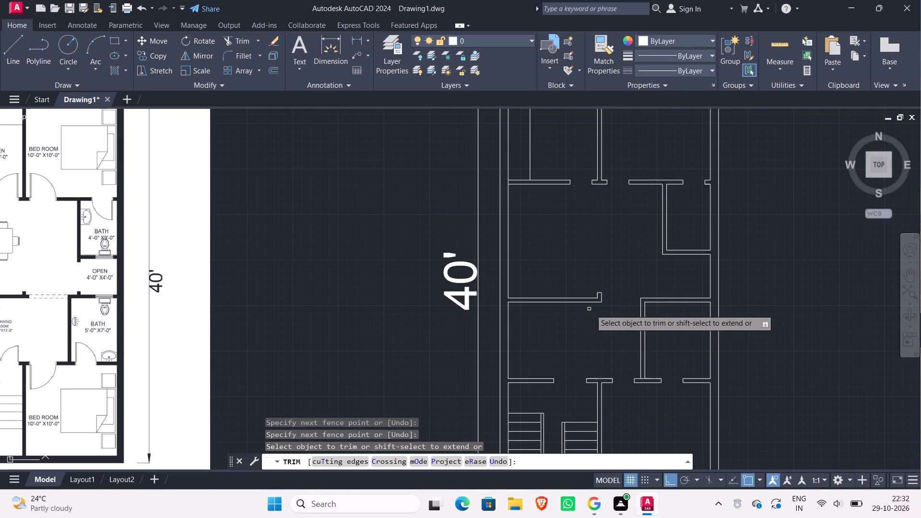
scroll(611, 326, down, 1)
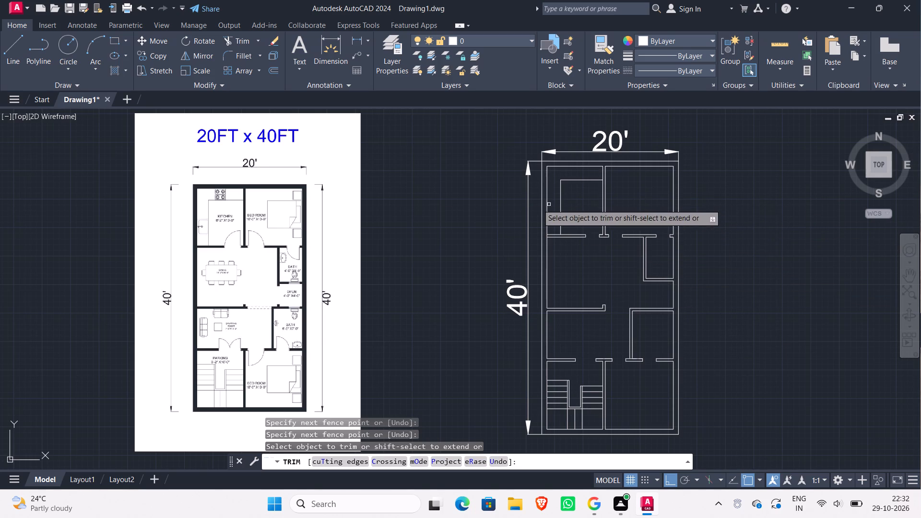
scroll(293, 204, up, 4)
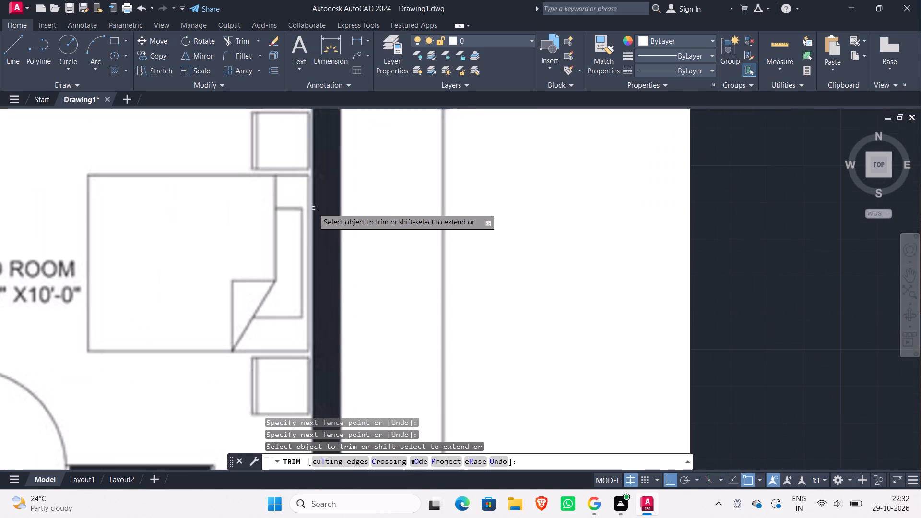
Add a 40' vertical dimension along the outer right-hand wall of the drafted plan, between its upper and lower corners.
scroll(308, 203, down, 2)
scroll(305, 180, up, 1)
scroll(305, 180, down, 1)
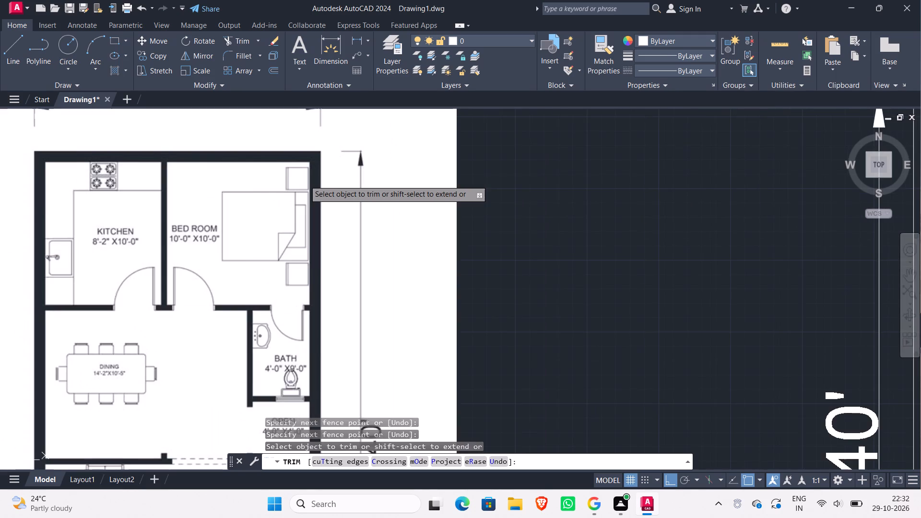
scroll(305, 180, down, 2)
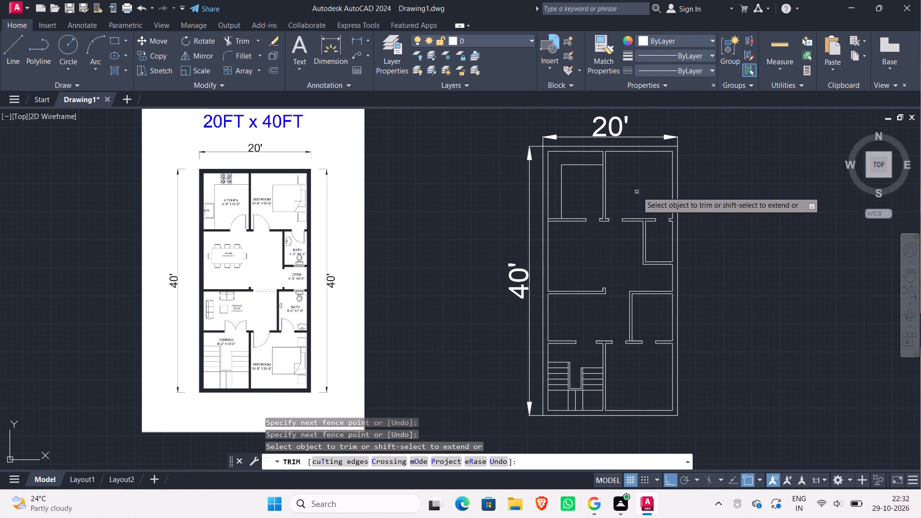
key(Escape)
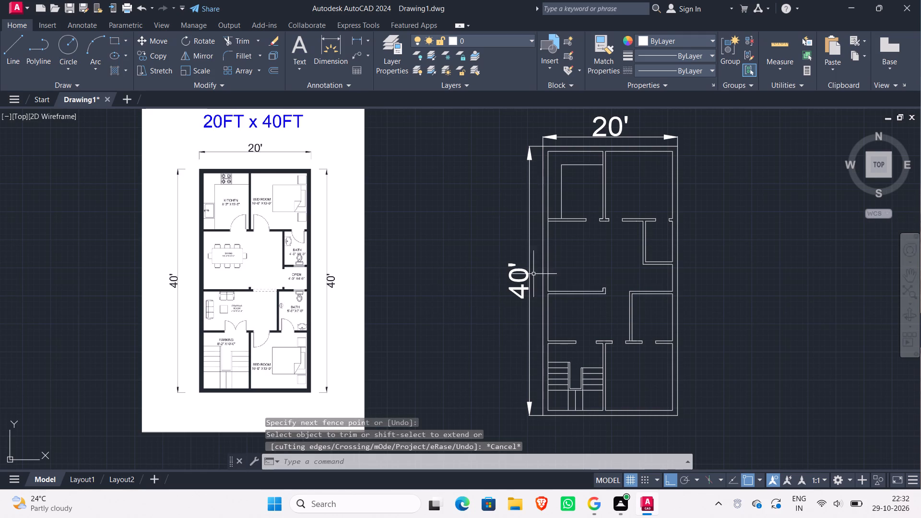
click(331, 46)
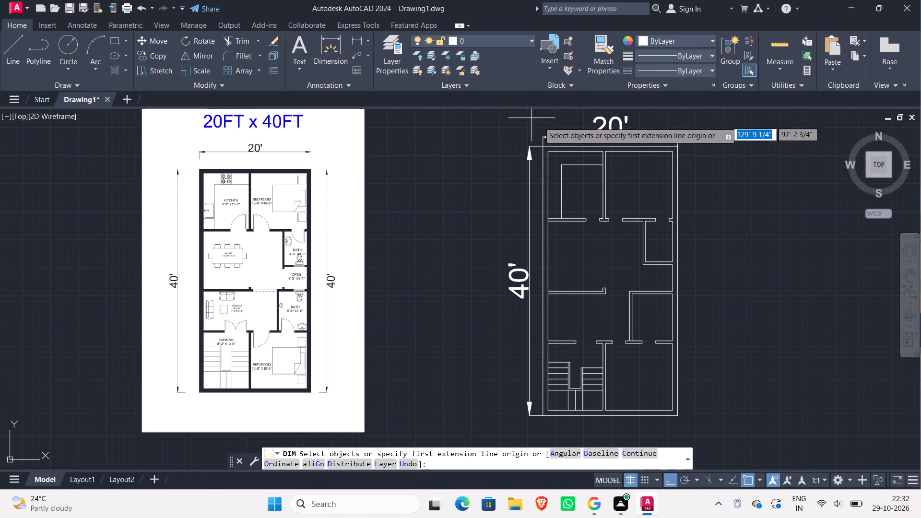
click(678, 147)
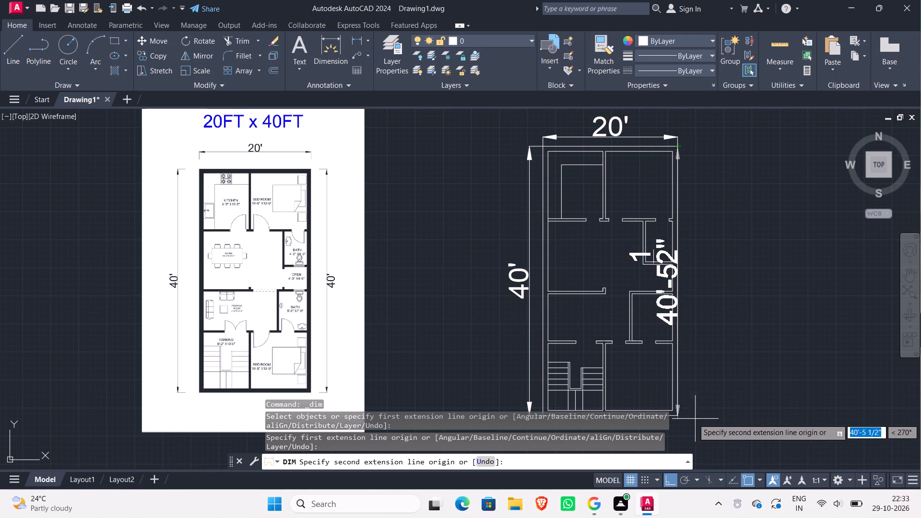
click(677, 414)
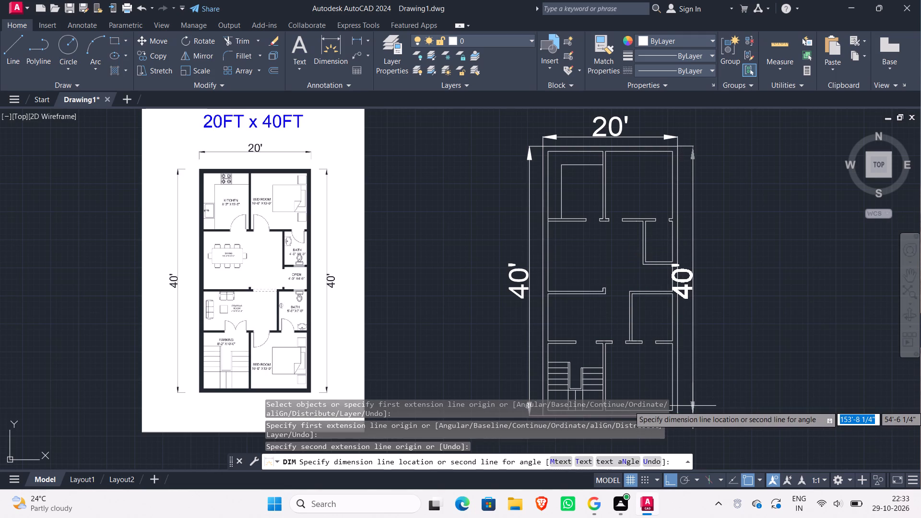
click(693, 406)
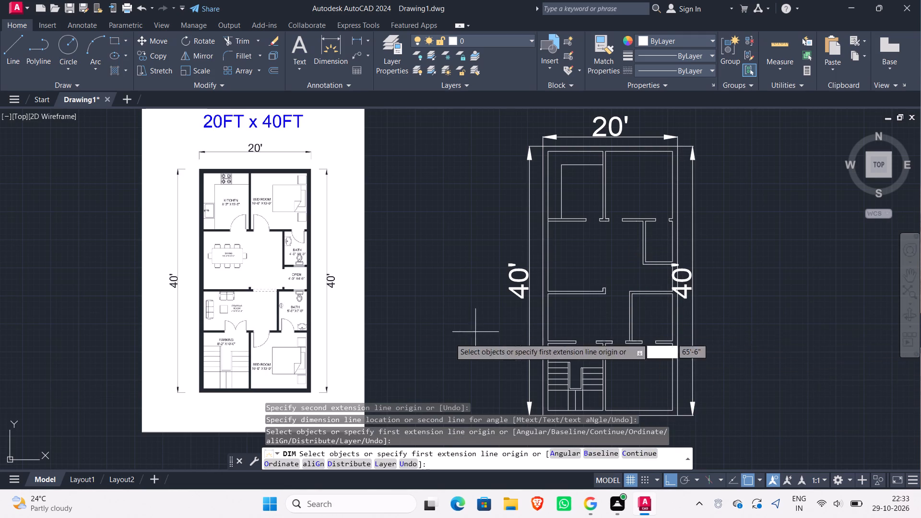
key(Escape)
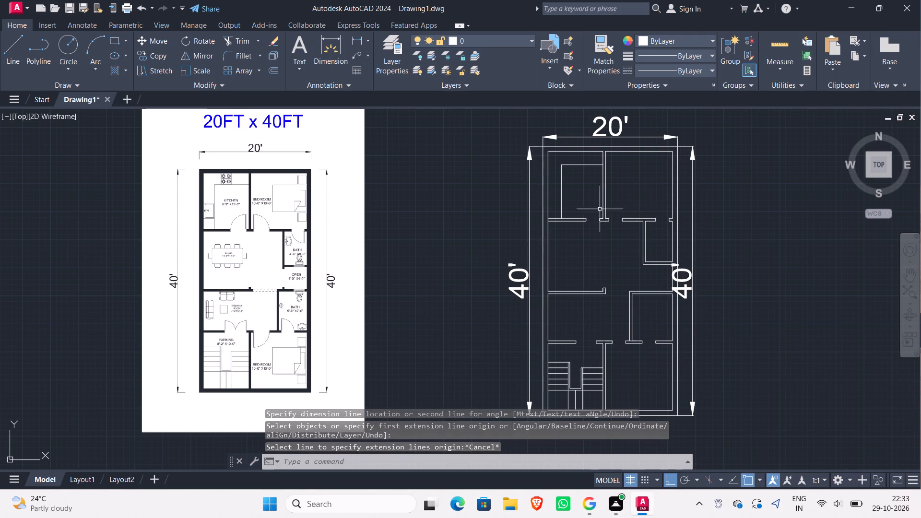
Move the right-hand 40' dimension farther out from the plan so its text clears the outer wall.
scroll(340, 217, down, 1)
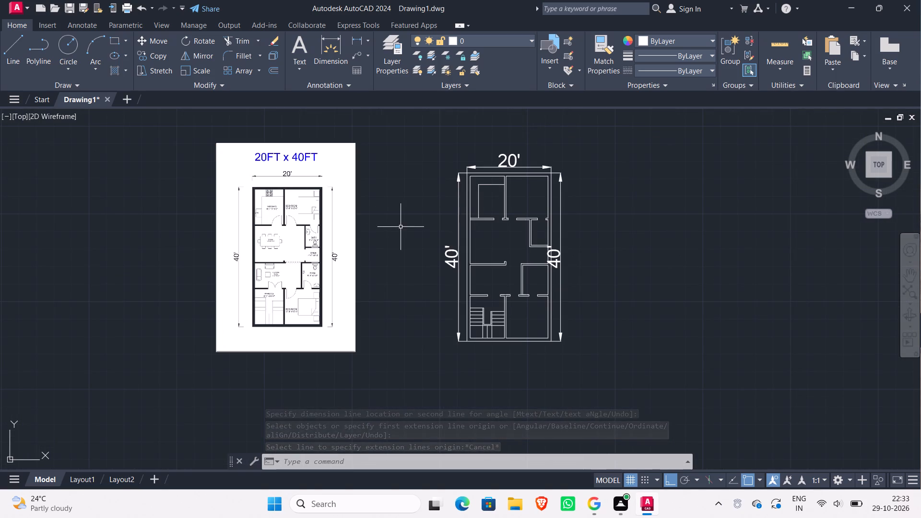
middle_drag(403, 232, 403, 257)
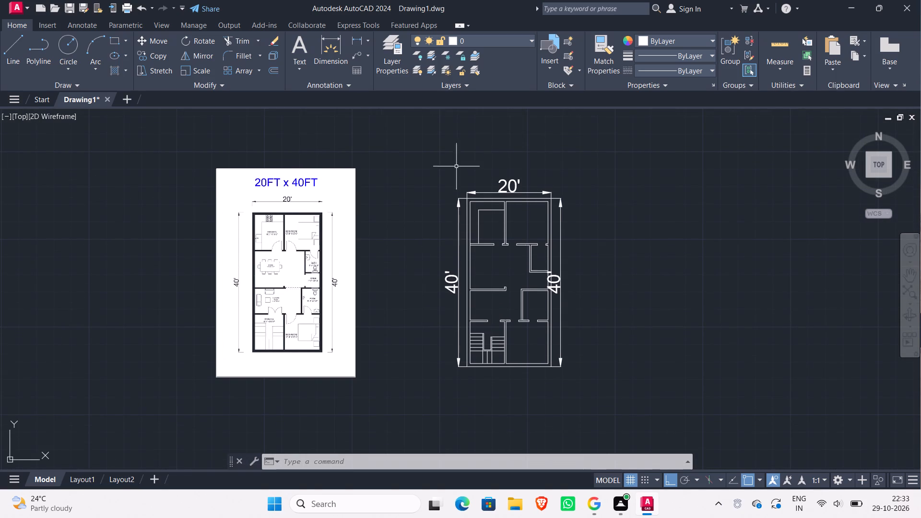
scroll(570, 253, up, 1)
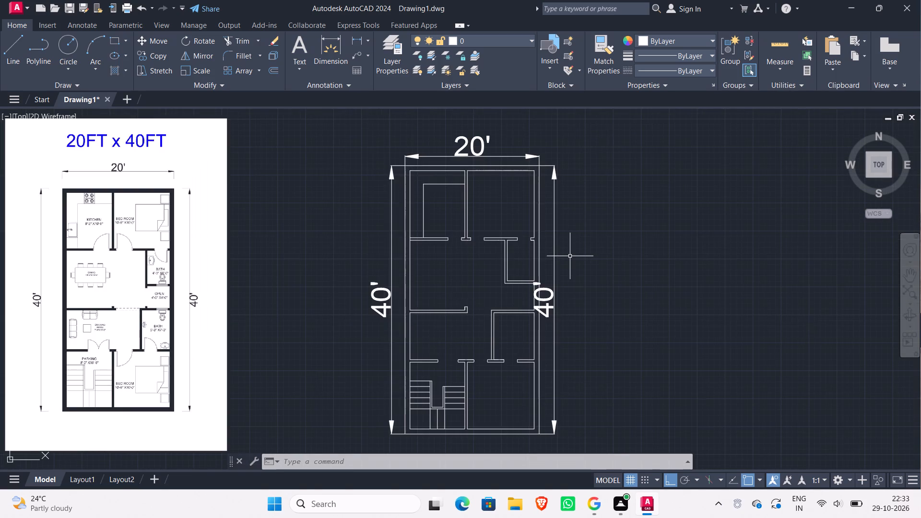
scroll(570, 257, down, 1)
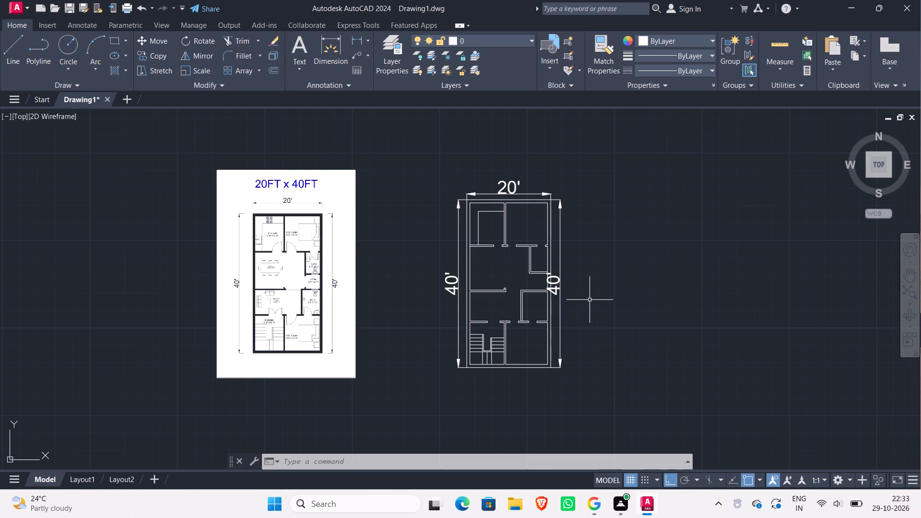
click(554, 281)
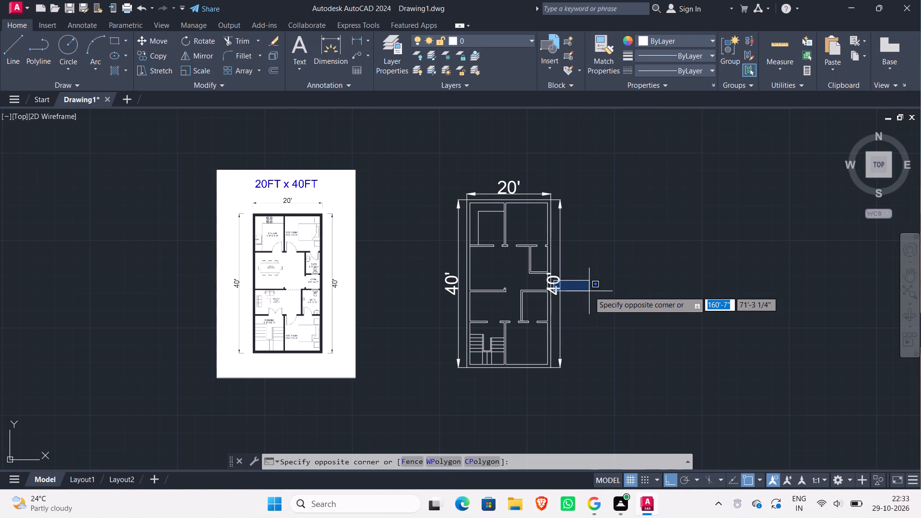
key(Escape)
click(564, 297)
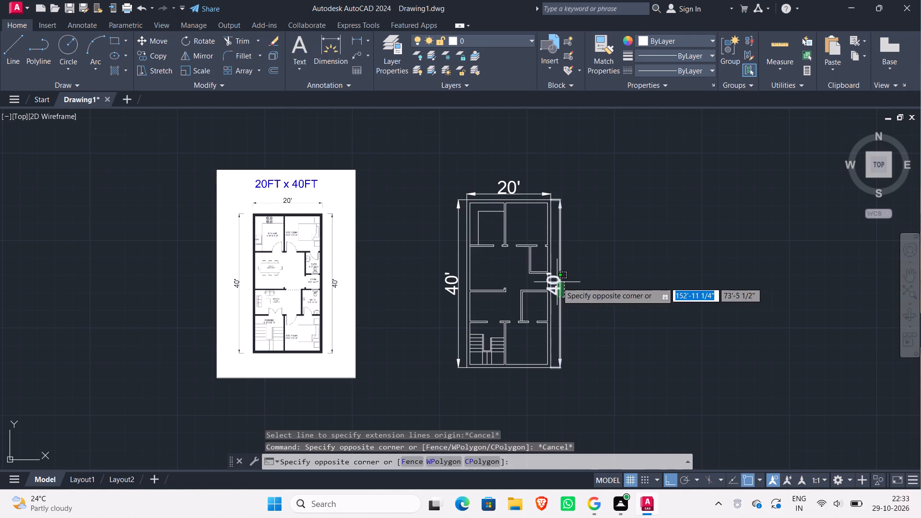
click(557, 282)
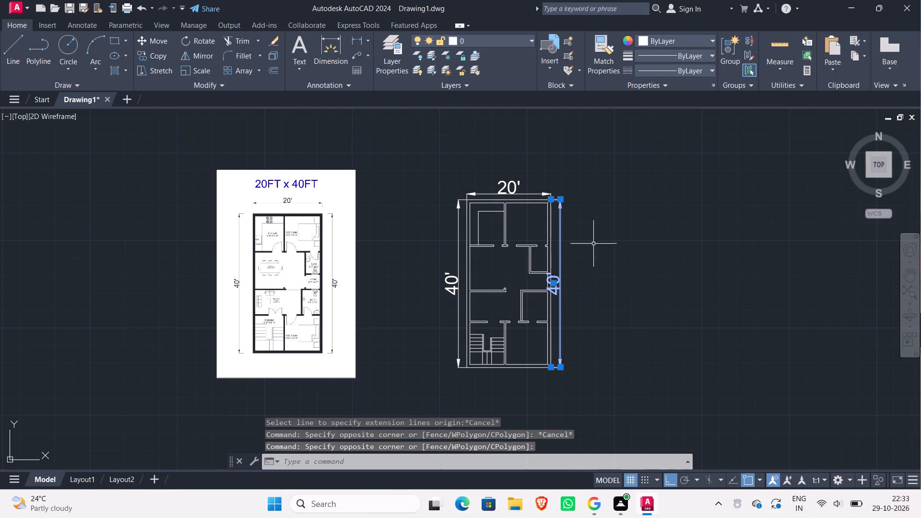
click(554, 283)
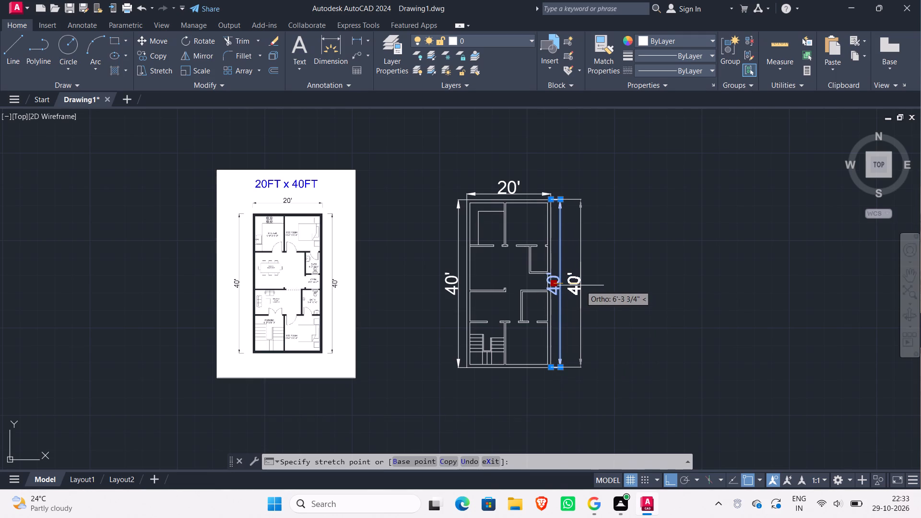
click(578, 285)
key(Escape)
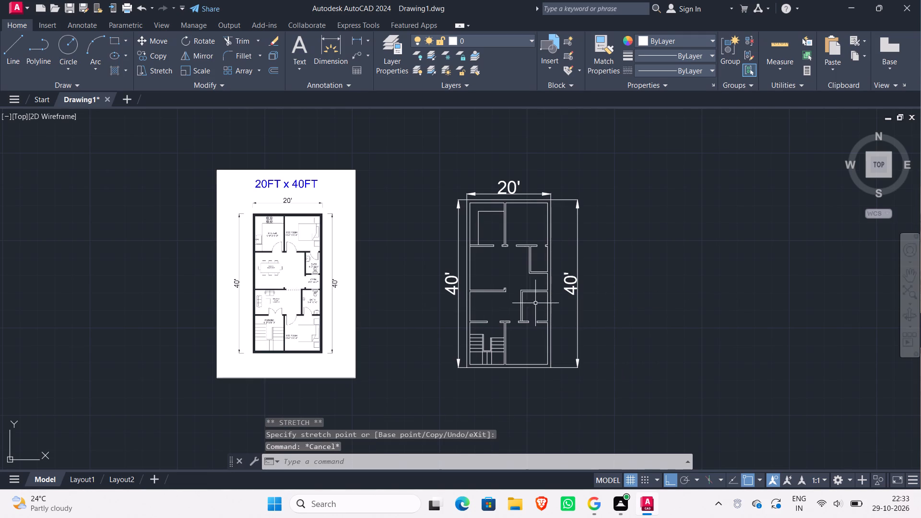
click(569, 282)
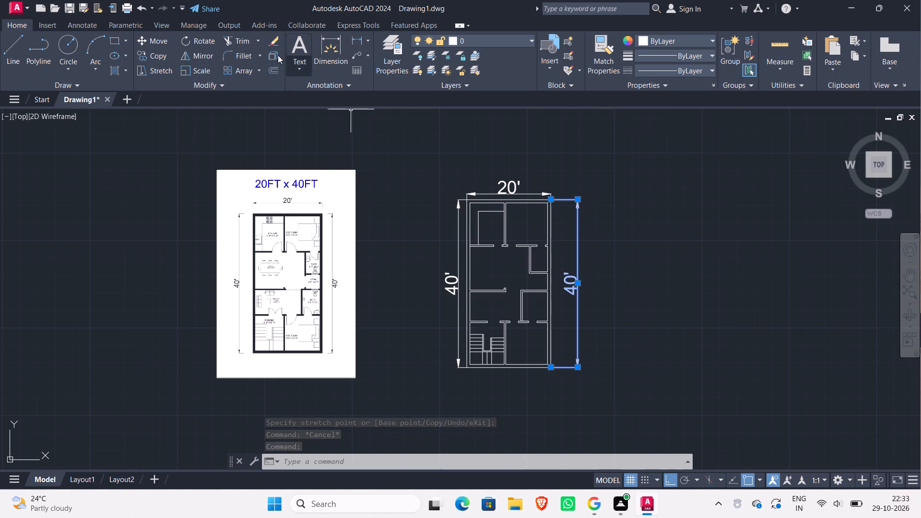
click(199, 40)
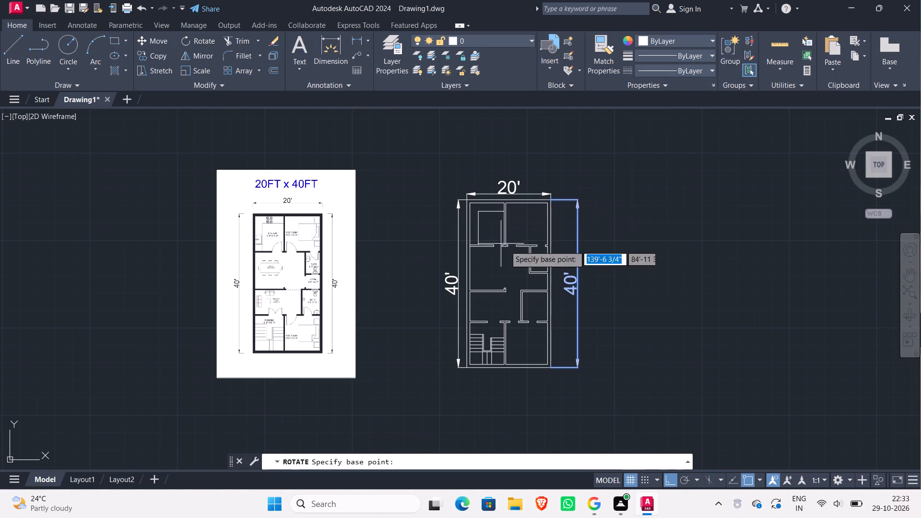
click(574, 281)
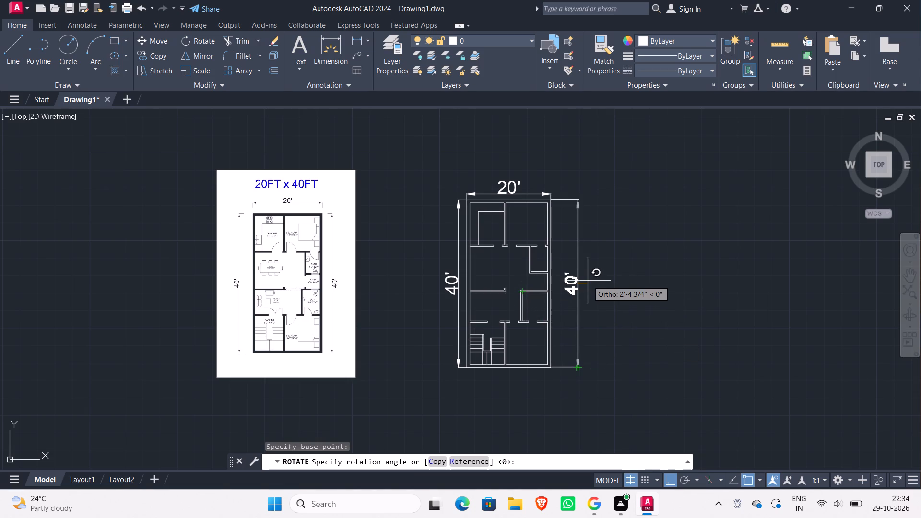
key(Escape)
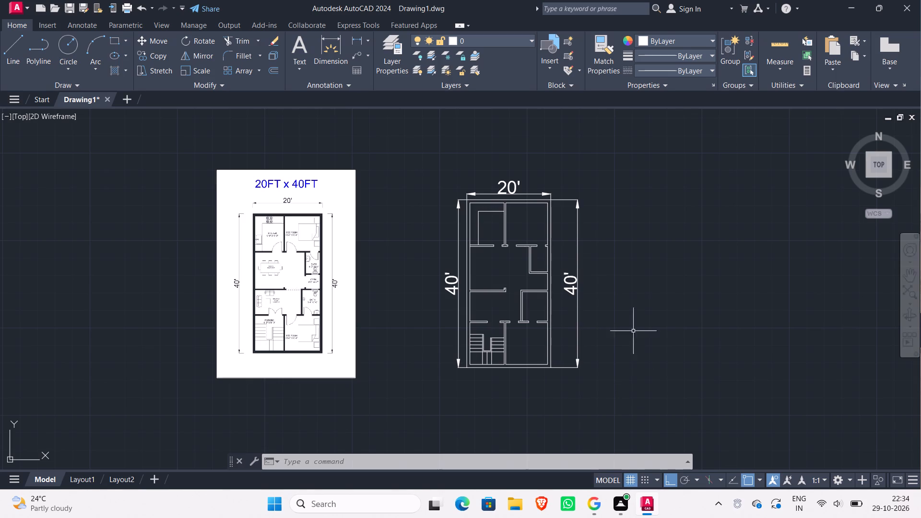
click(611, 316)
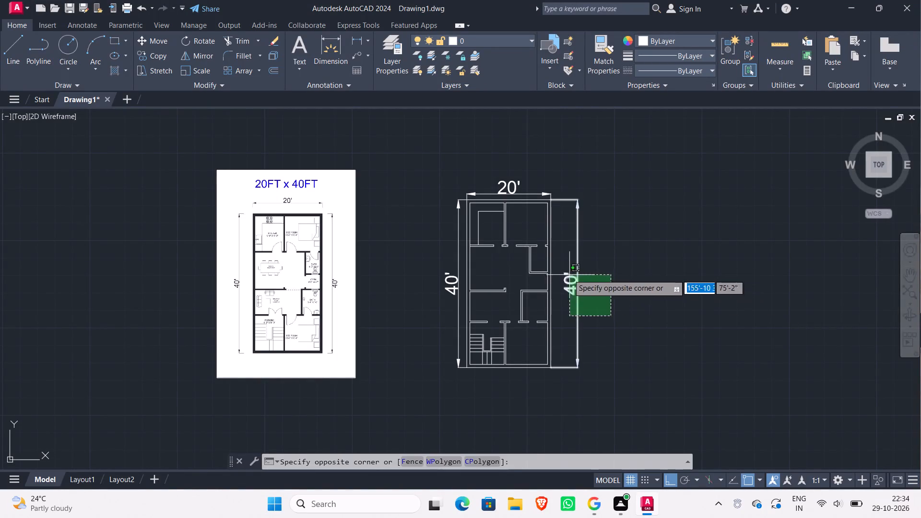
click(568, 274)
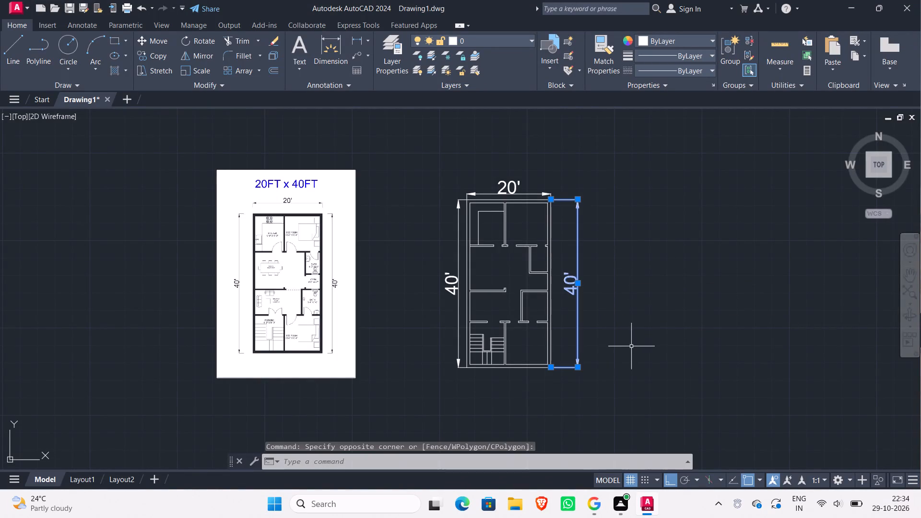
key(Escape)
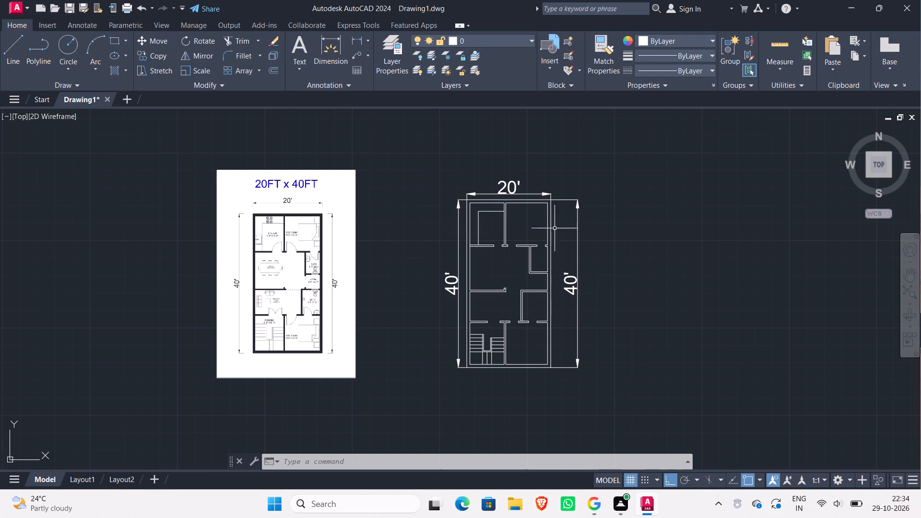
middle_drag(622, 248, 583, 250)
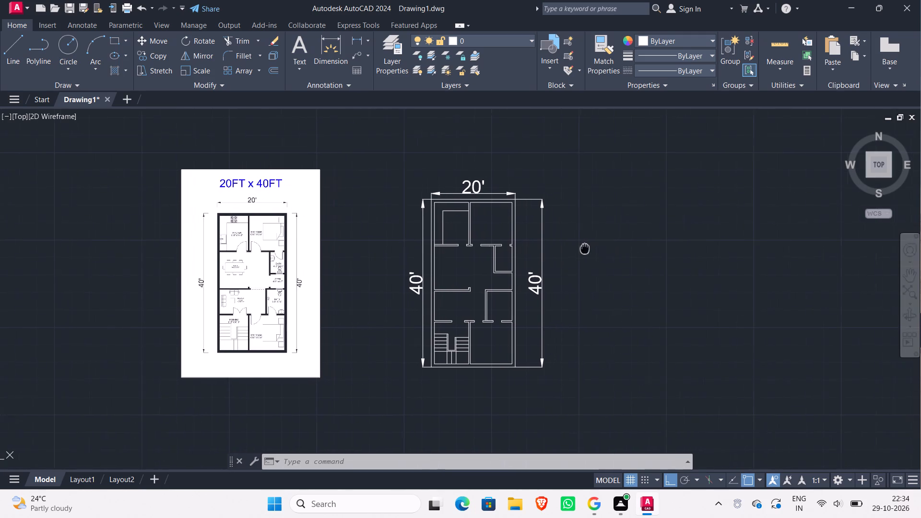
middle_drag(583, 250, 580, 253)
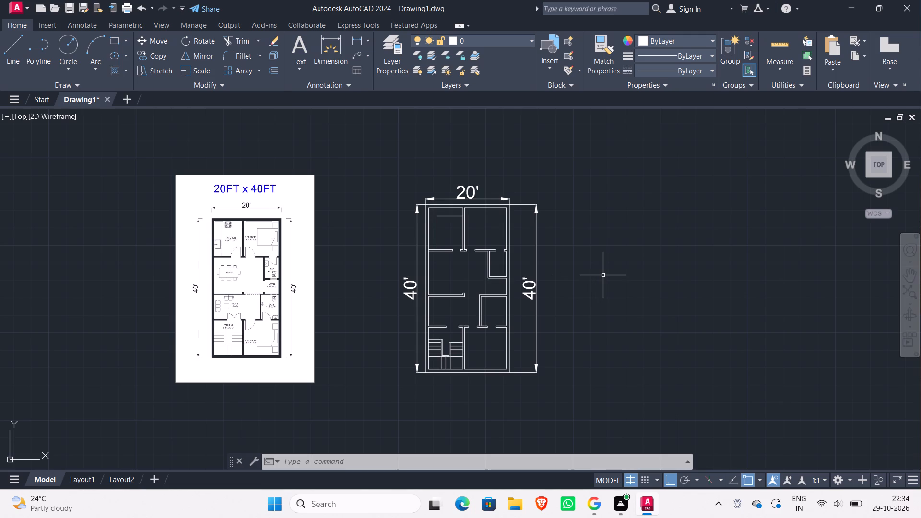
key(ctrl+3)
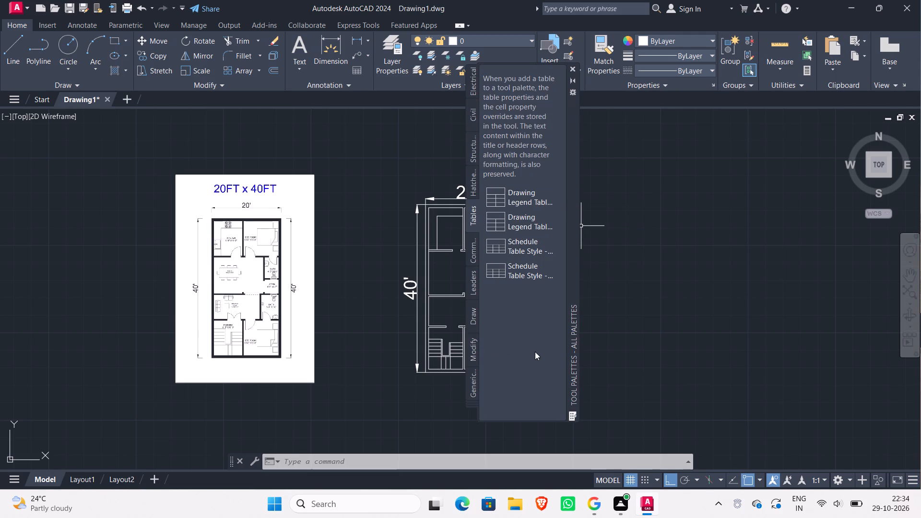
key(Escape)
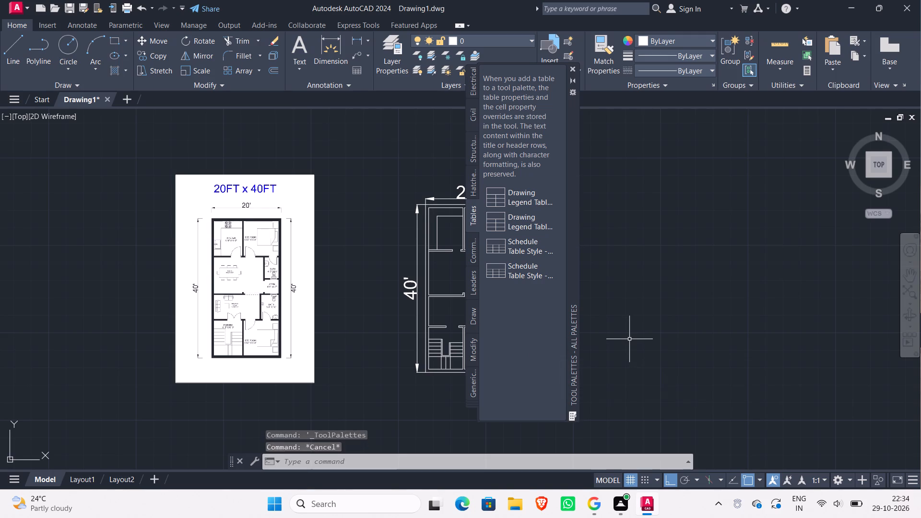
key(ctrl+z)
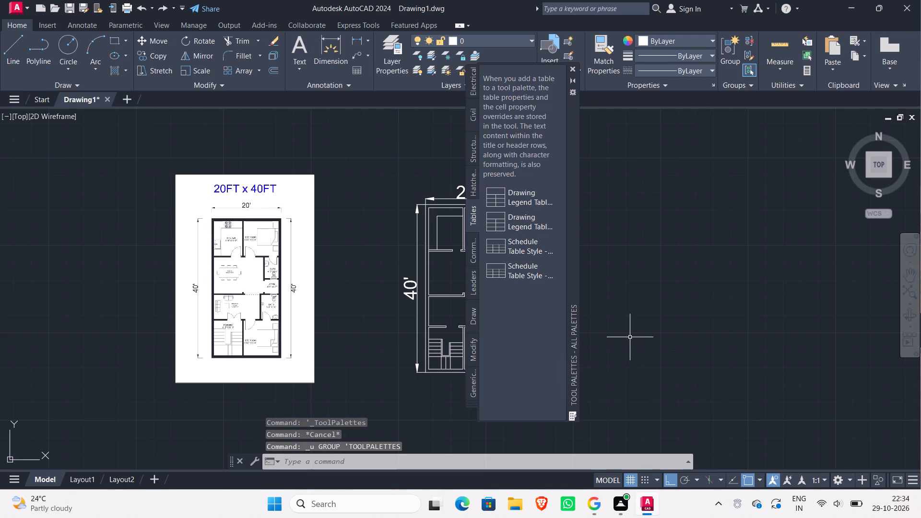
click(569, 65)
Insert the Range-Oven - 30 in top block from DesignCenter's Kitchens.dwg into the empty area beside the reference image.
key(ctrl+2)
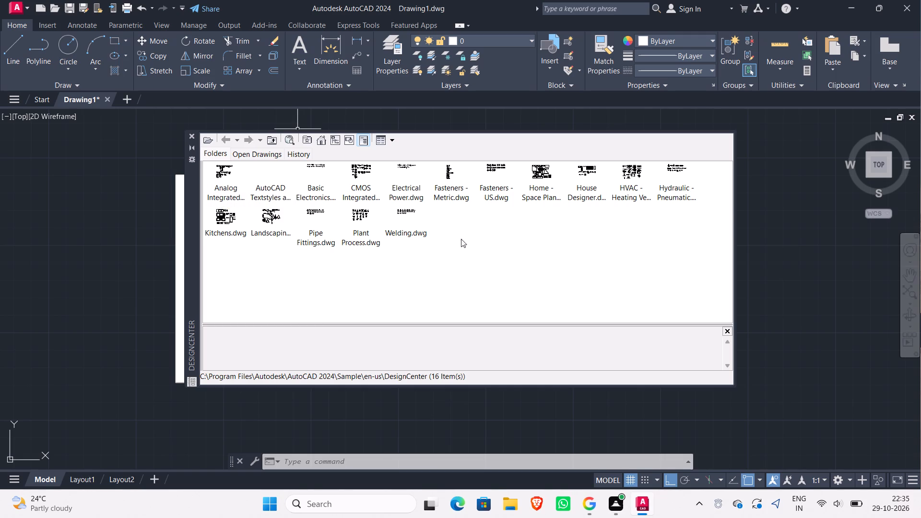
click(320, 138)
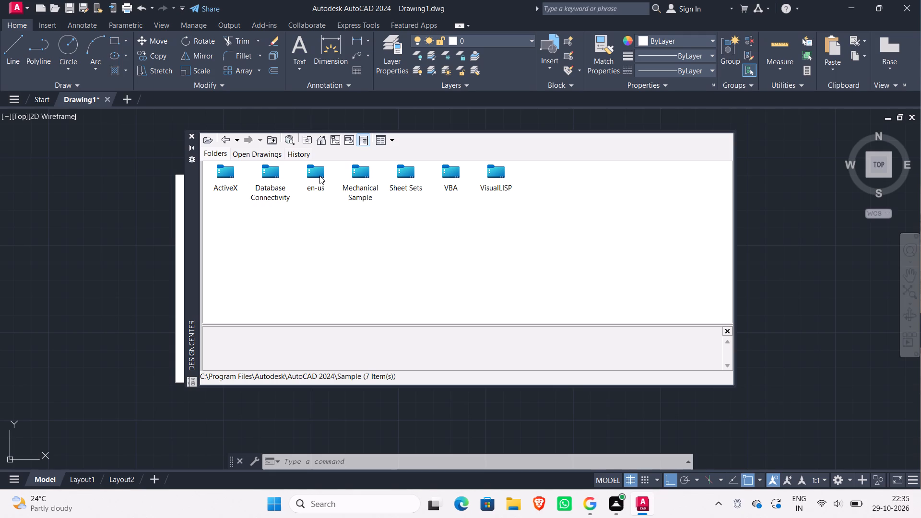
click(320, 175)
double_click(320, 175)
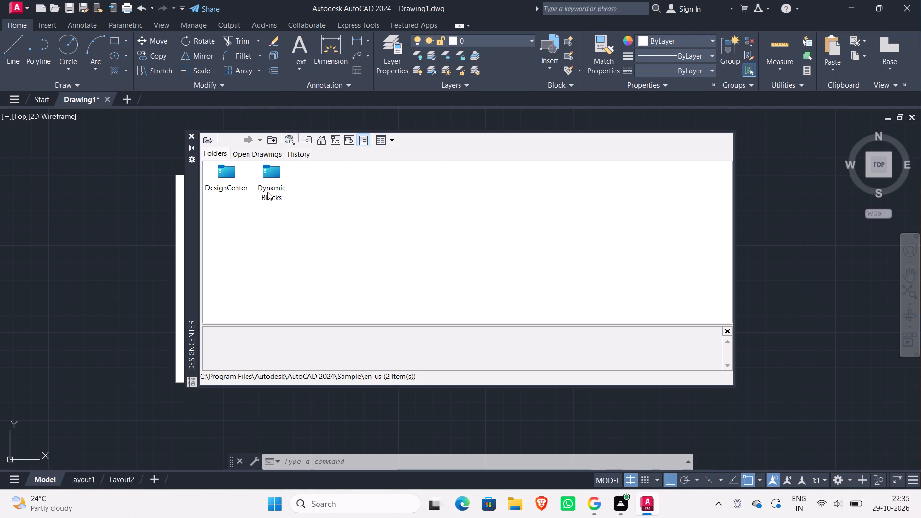
double_click(225, 175)
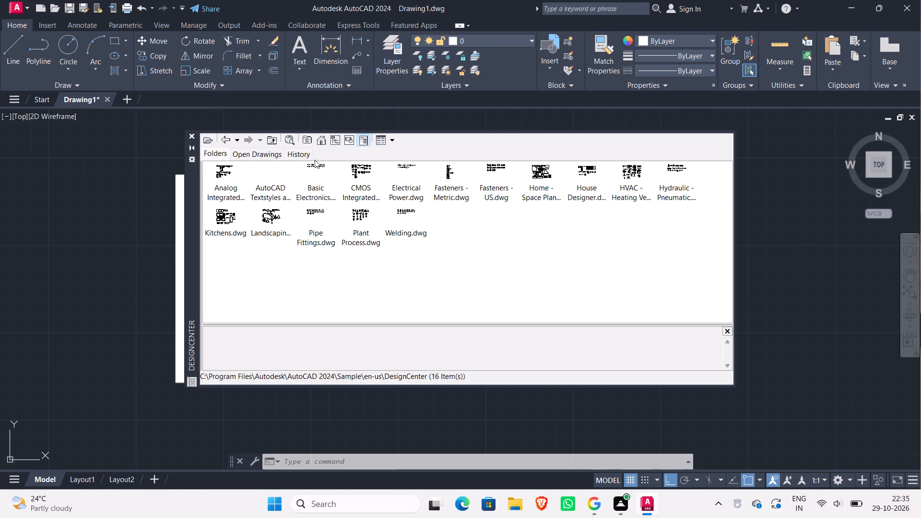
double_click(232, 219)
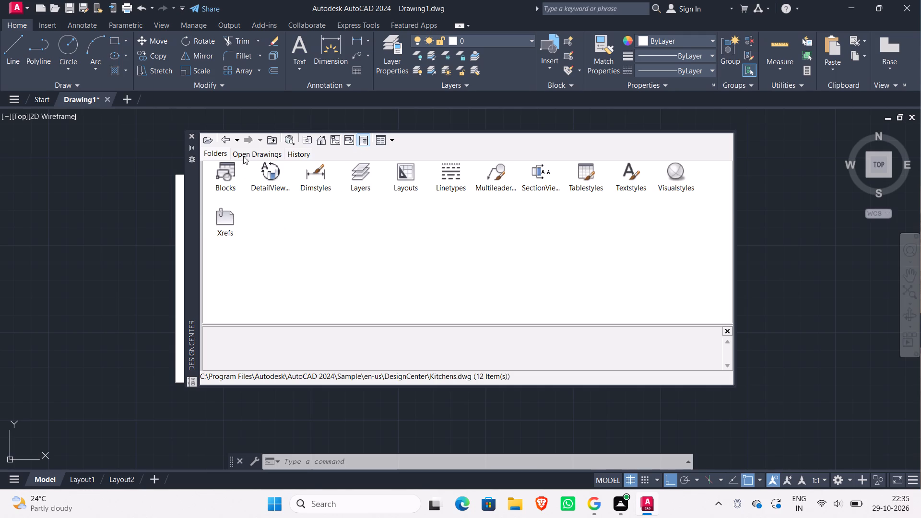
double_click(225, 173)
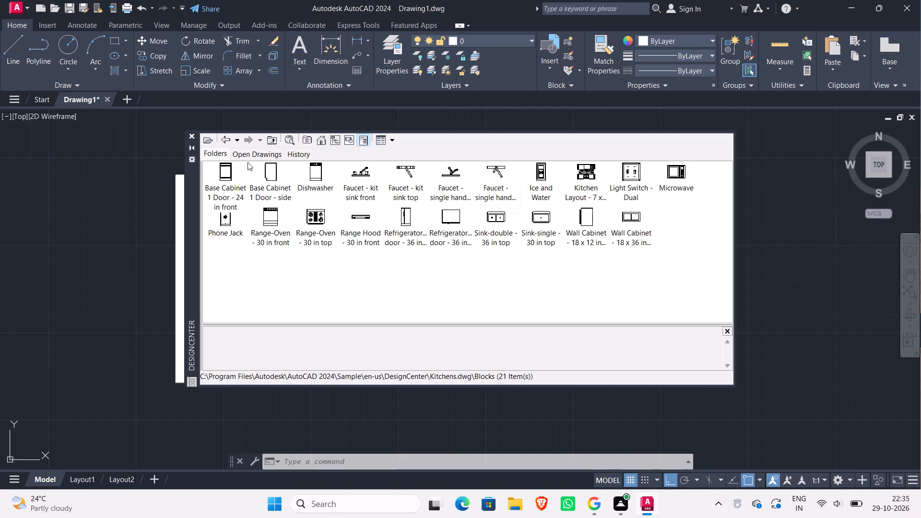
click(319, 214)
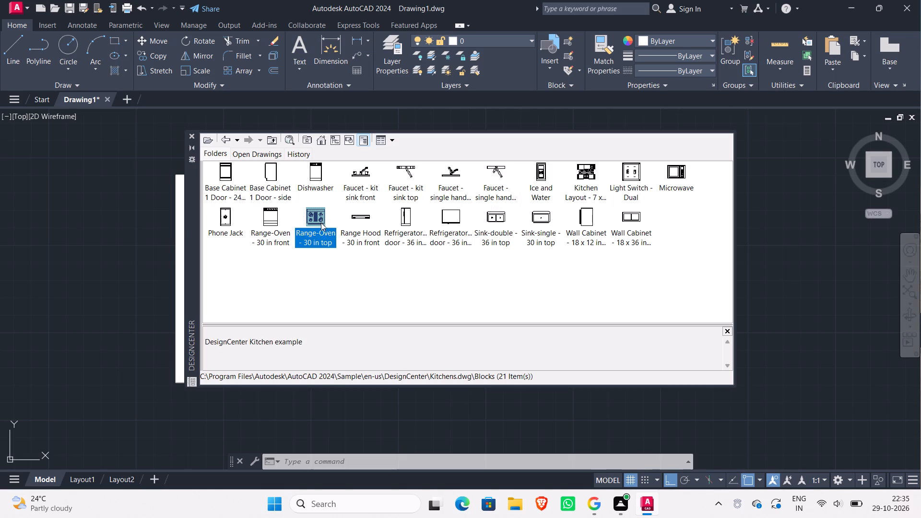
drag(321, 216, 109, 256)
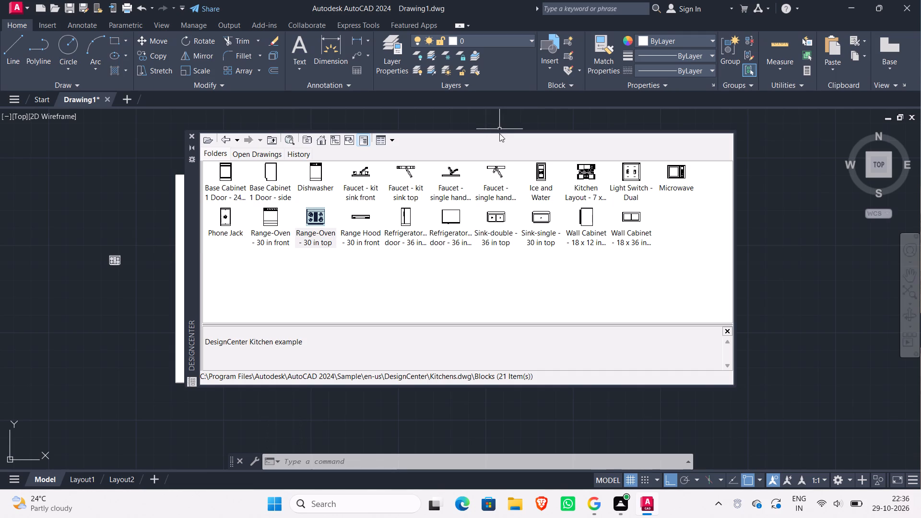
Resize the DesignCenter window so that it no longer covers the reference plan image.
drag(499, 129, 524, 132)
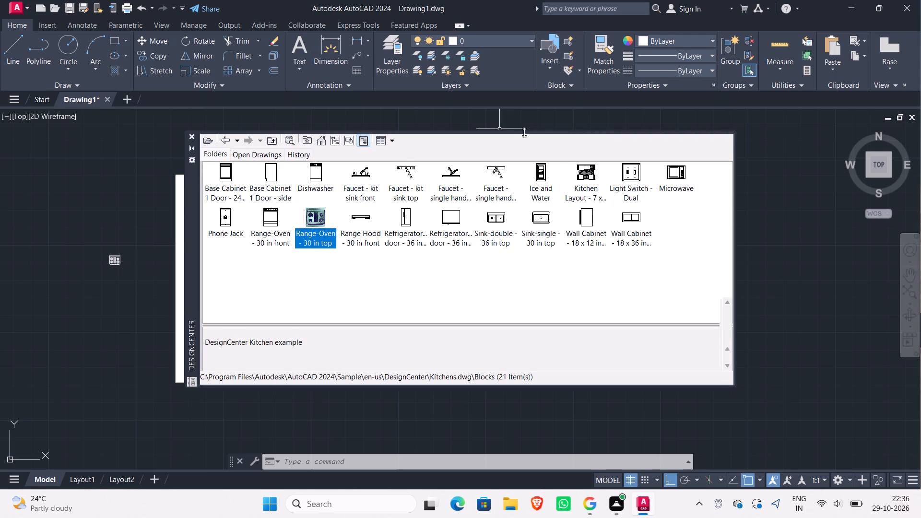
drag(524, 132, 550, 156)
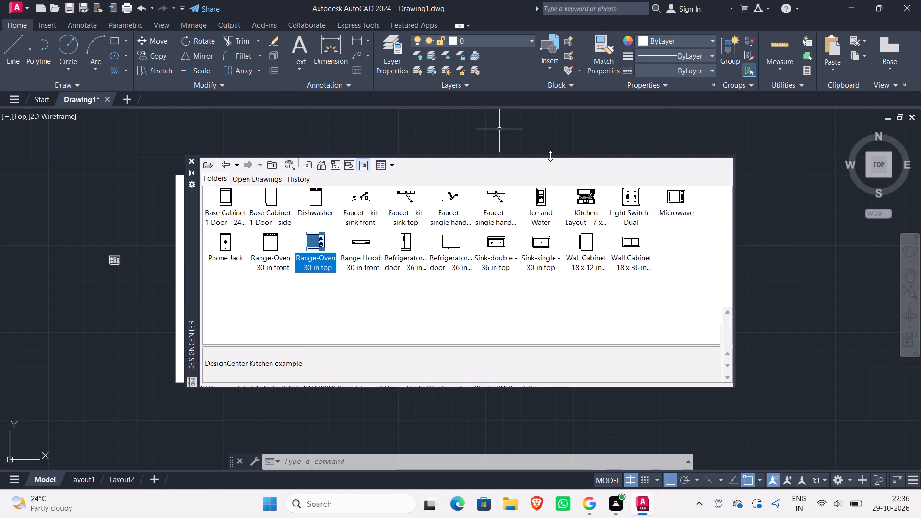
drag(550, 156, 641, 133)
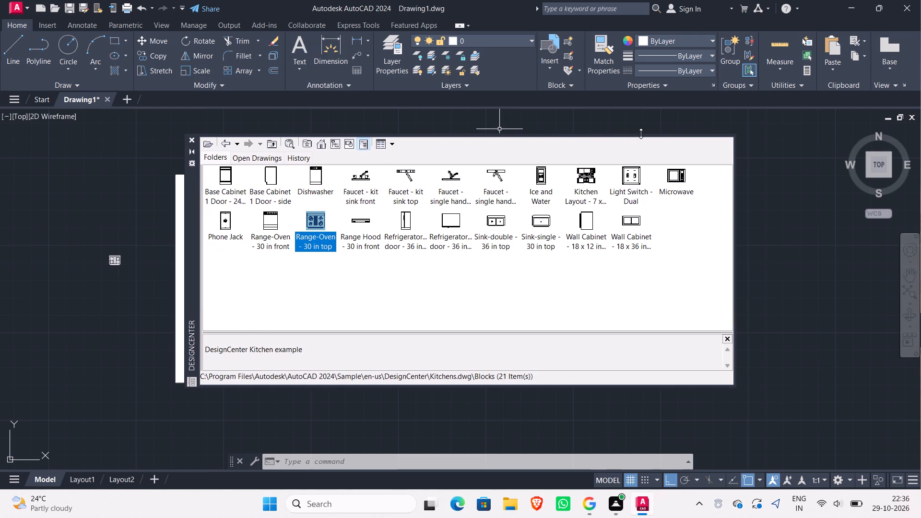
drag(641, 133, 642, 125)
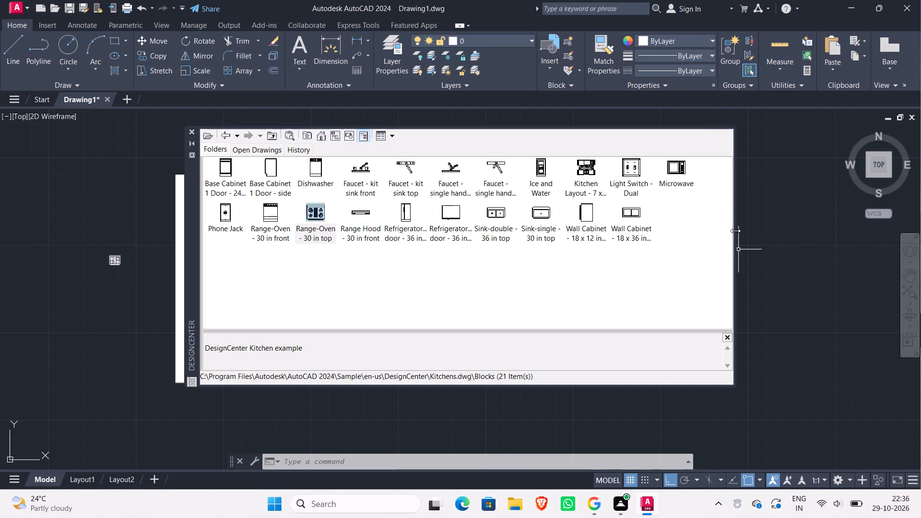
drag(735, 231, 794, 230)
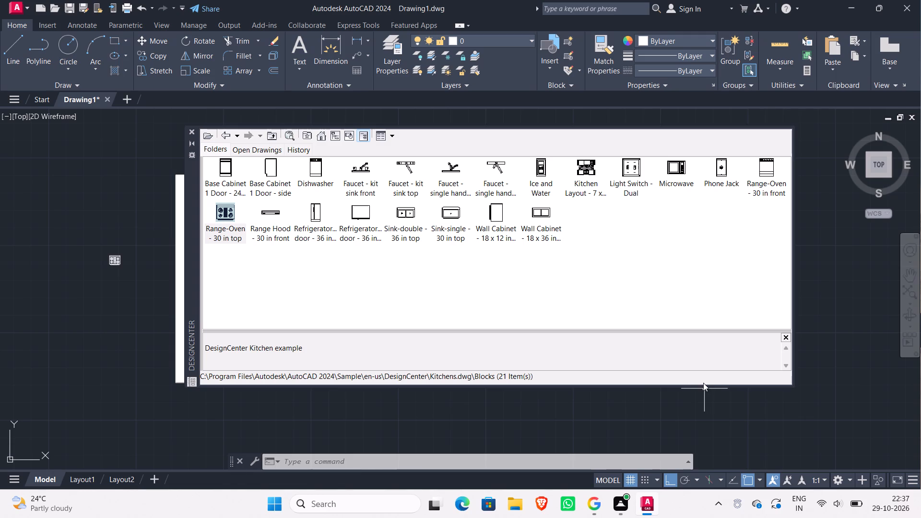
drag(704, 387, 706, 424)
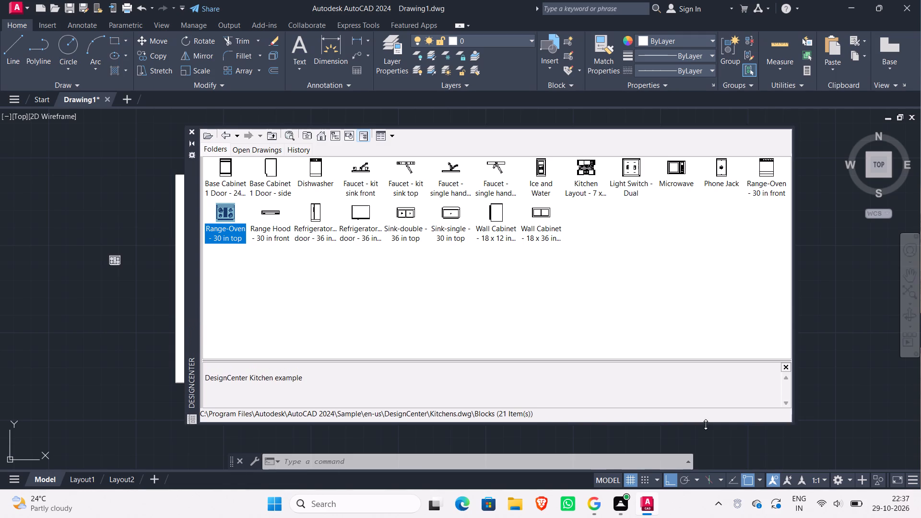
drag(706, 424, 706, 439)
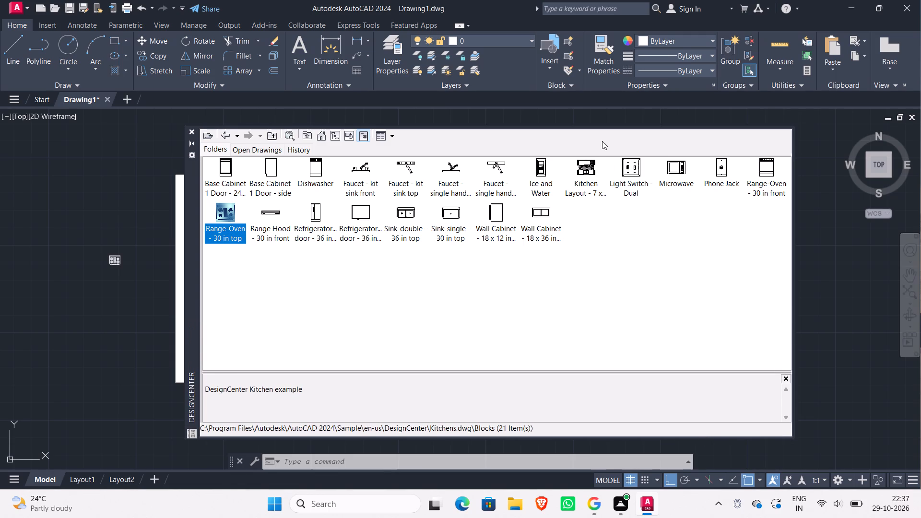
drag(602, 126, 615, 276)
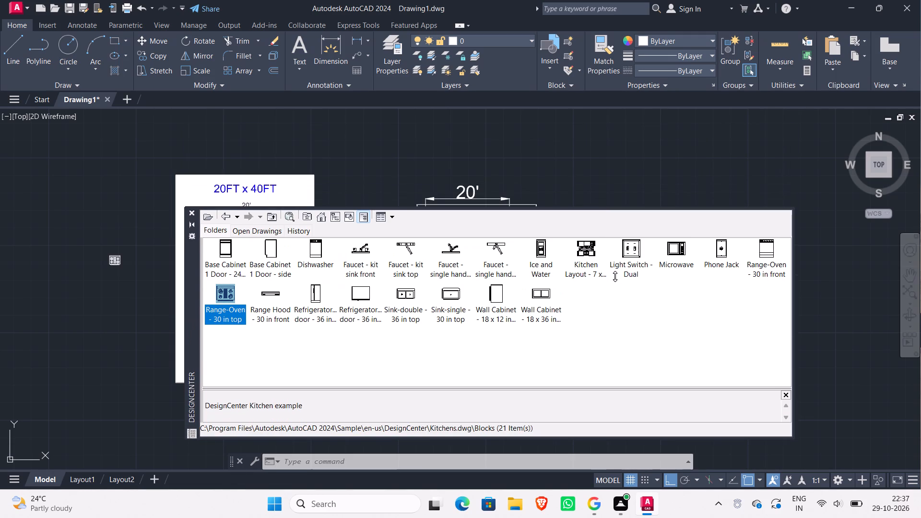
drag(615, 276, 676, 147)
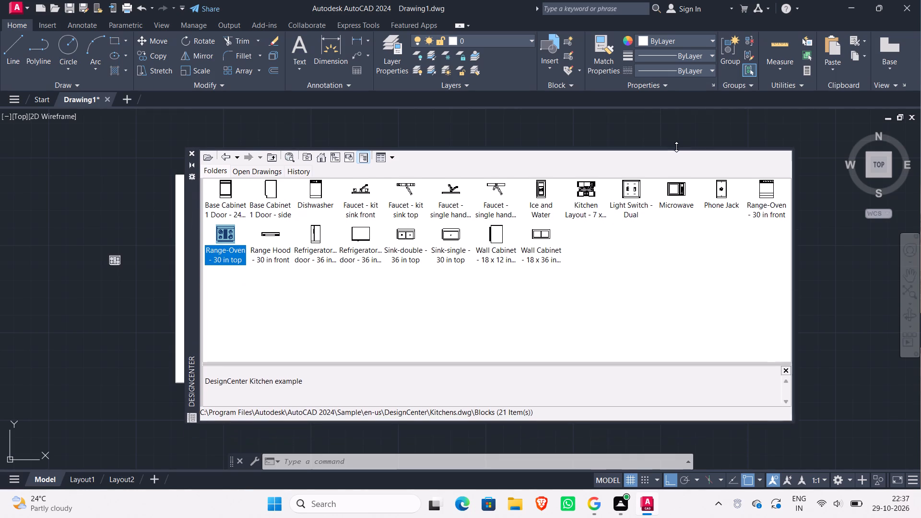
drag(676, 147, 675, 137)
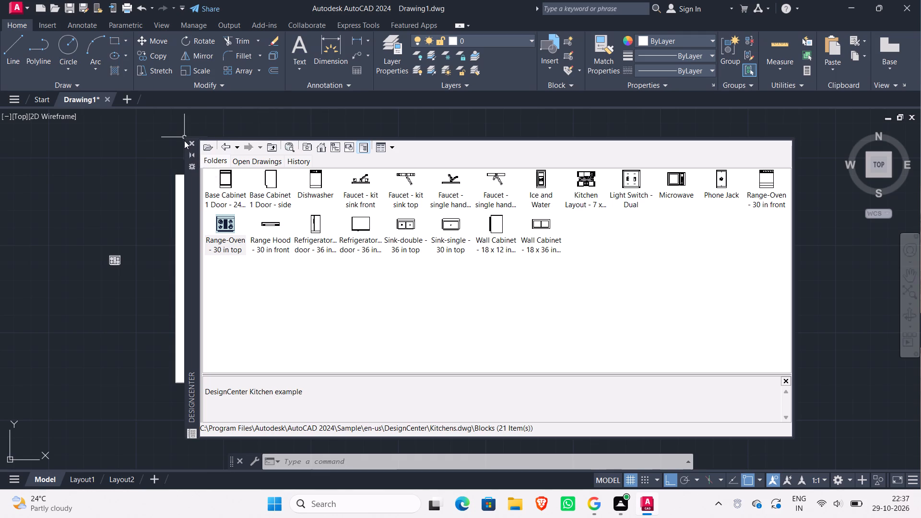
drag(188, 138, 281, 155)
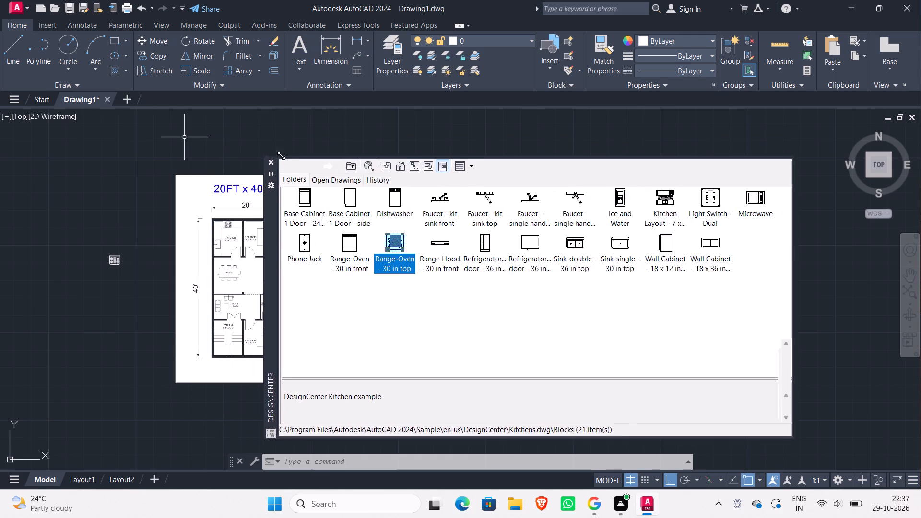
drag(281, 155, 435, 145)
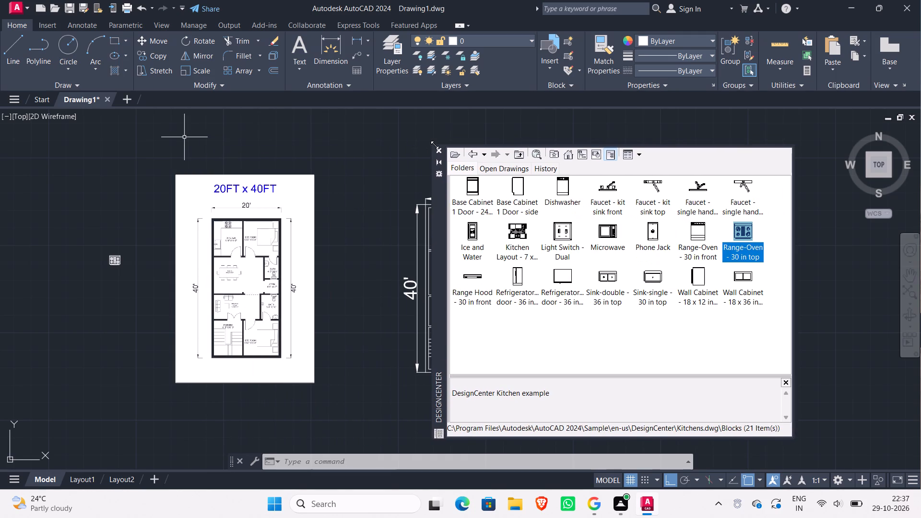
drag(435, 145, 411, 140)
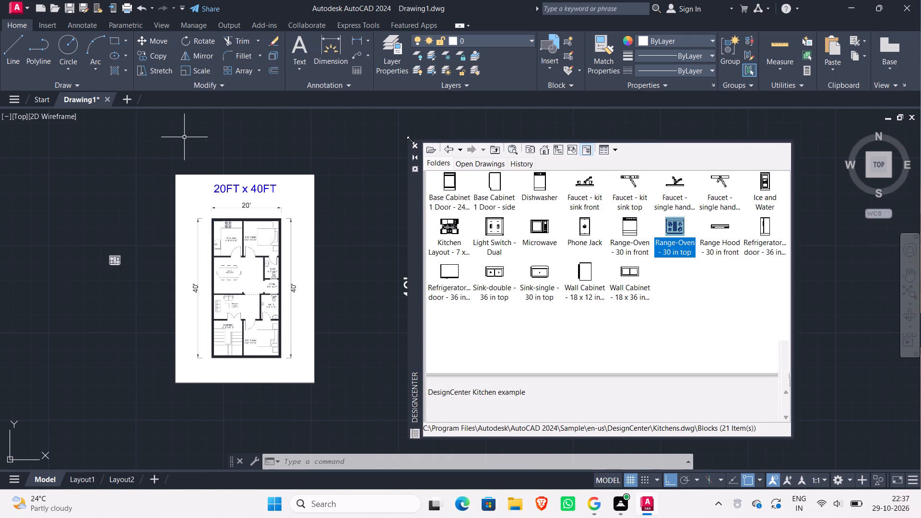
drag(411, 140, 387, 132)
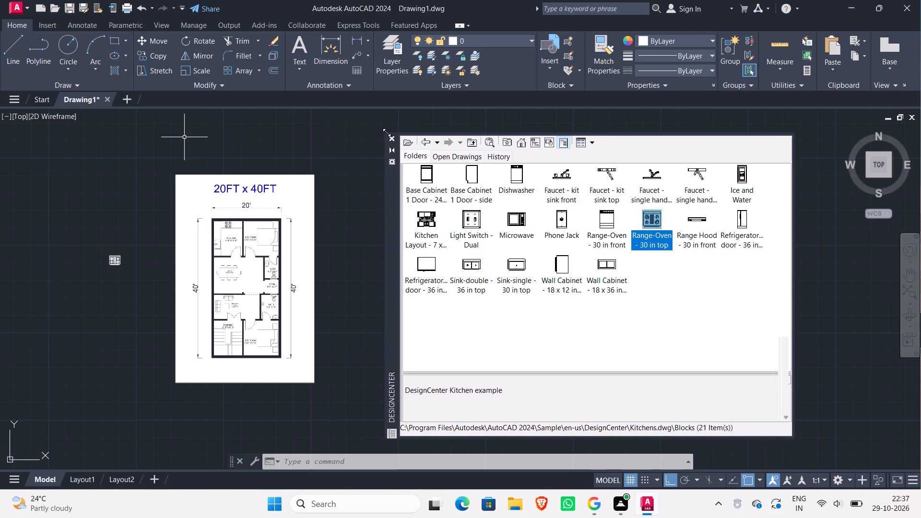
drag(387, 132, 377, 128)
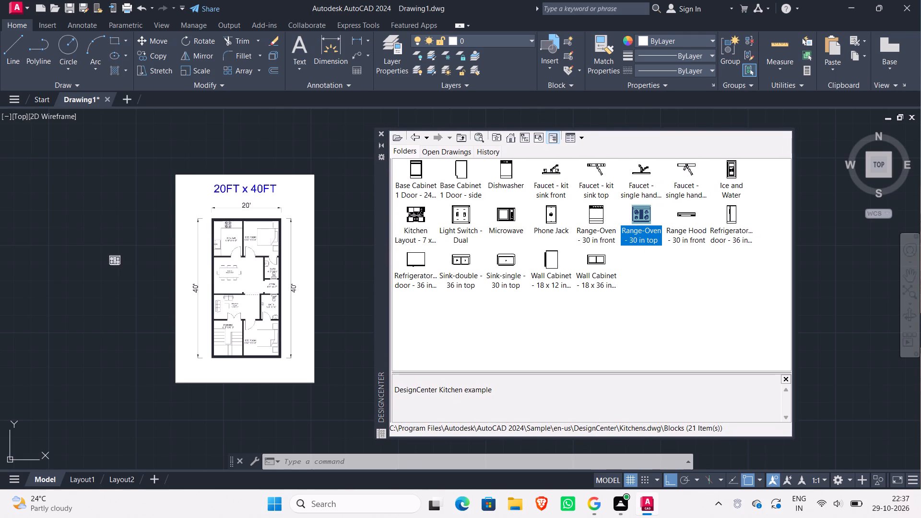
Insert the Sink-single - 30 in top block from Kitchens.dwg next to the range-oven, outside the reference image.
scroll(232, 243, up, 2)
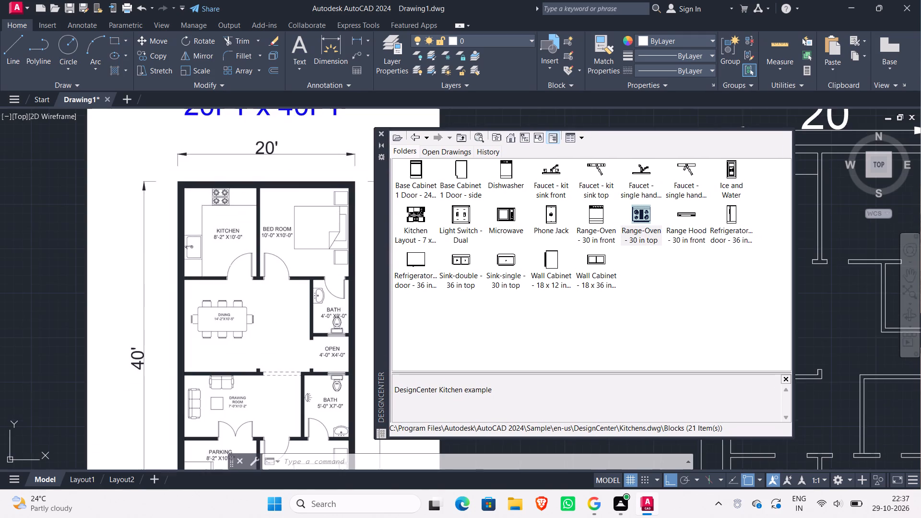
scroll(185, 258, up, 2)
scroll(185, 256, down, 3)
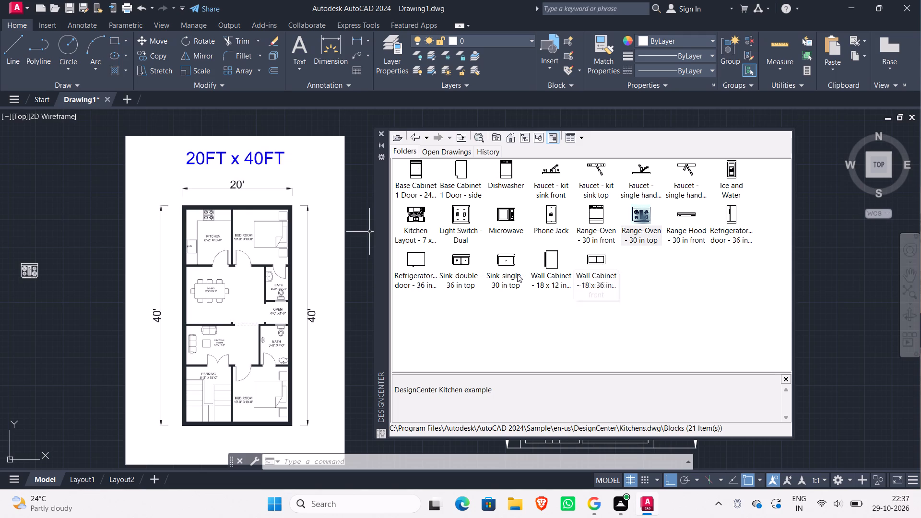
scroll(501, 269, up, 2)
drag(508, 259, 153, 255)
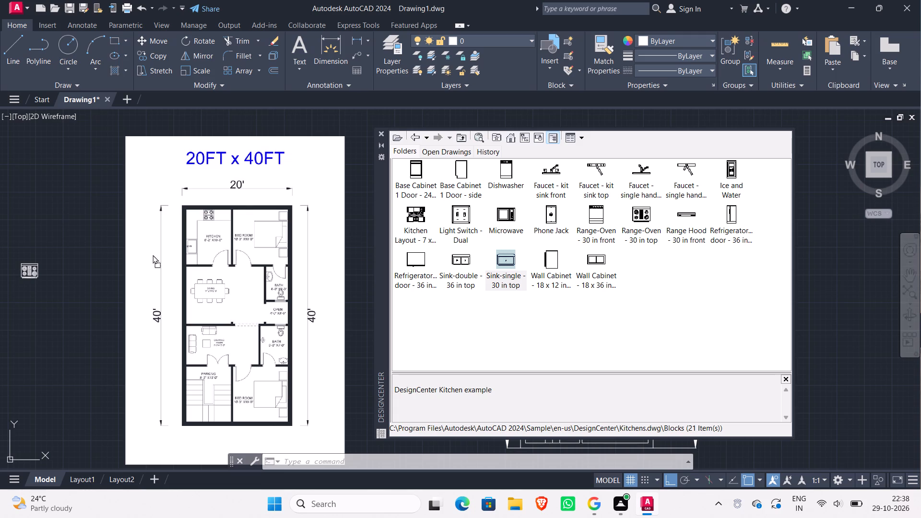
drag(153, 255, 52, 266)
Insert the Toilet - top block from House Designer.dwg beside the single sink, clear of the reference image.
click(414, 134)
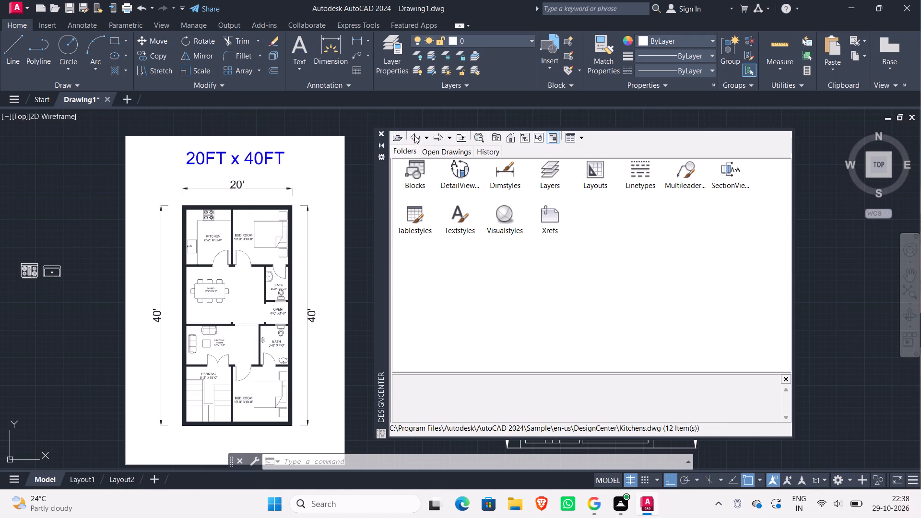
click(414, 135)
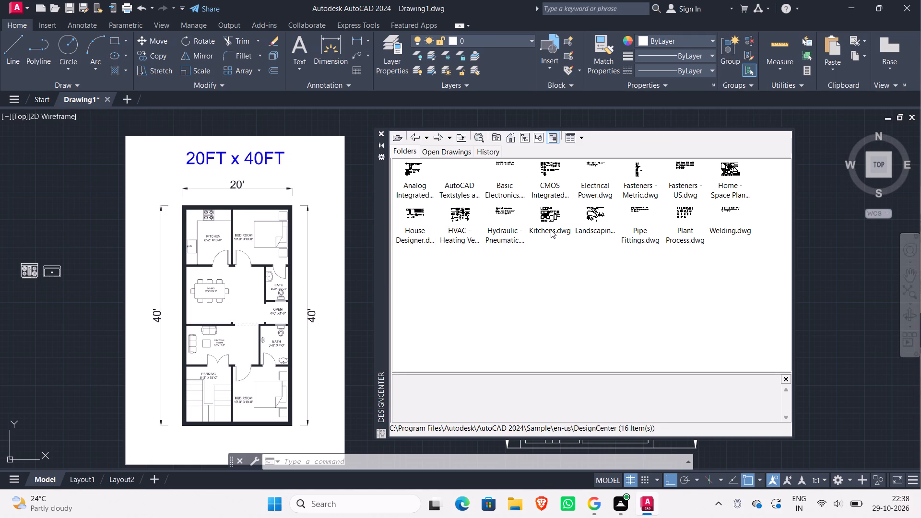
double_click(413, 214)
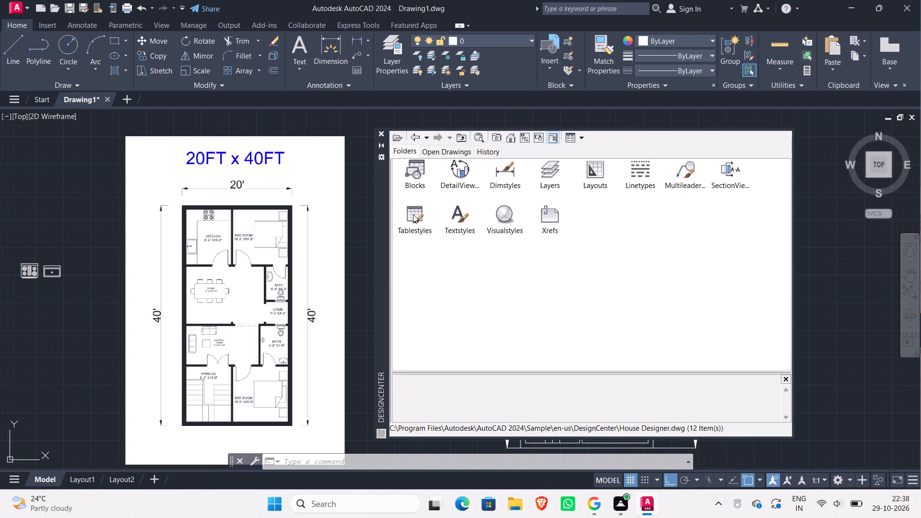
double_click(419, 159)
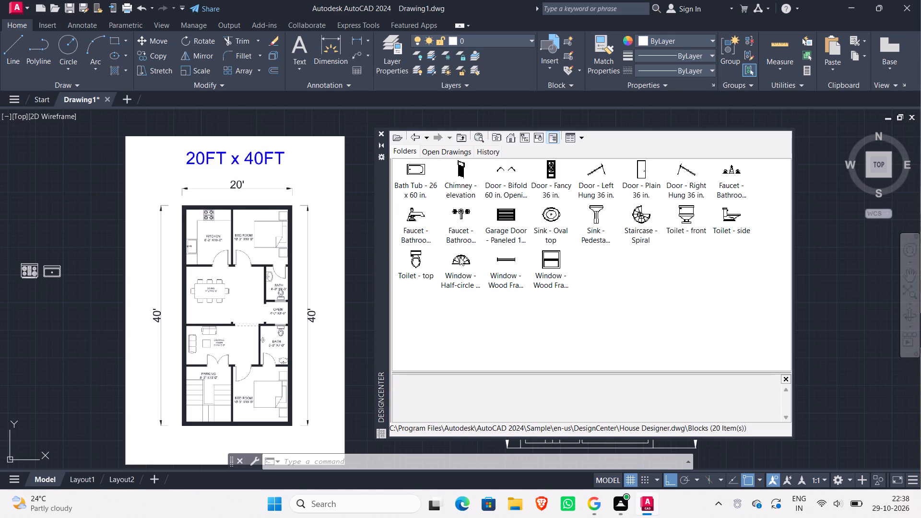
click(418, 261)
drag(418, 261, 52, 262)
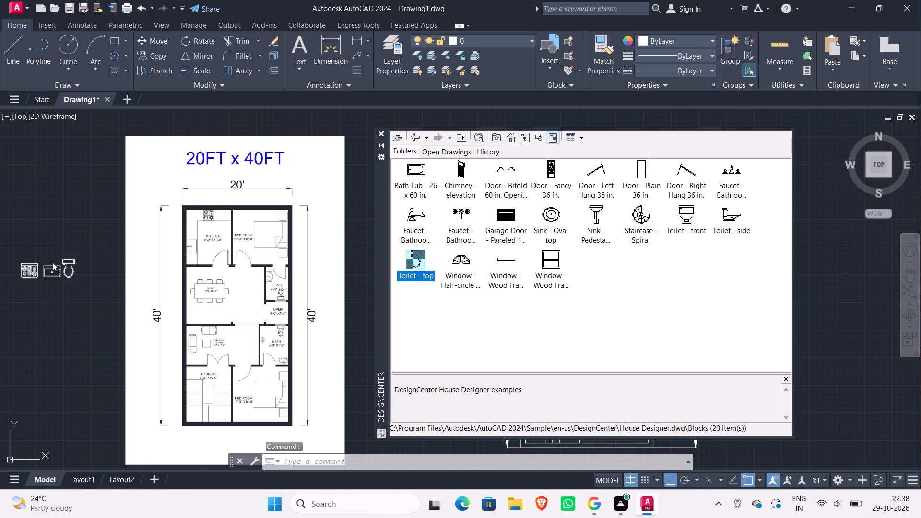
drag(52, 262, 83, 268)
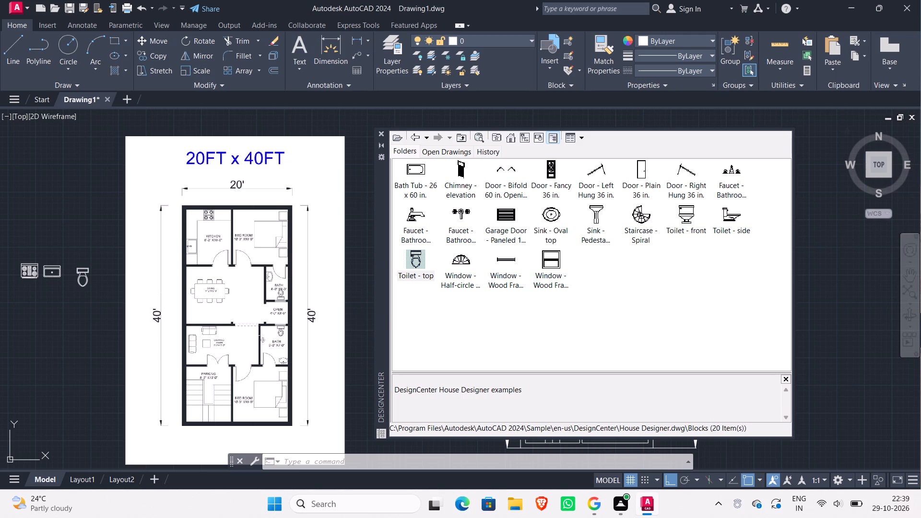
Open the block collection of Home - Space Planner.dwg in DesignCenter.
click(416, 136)
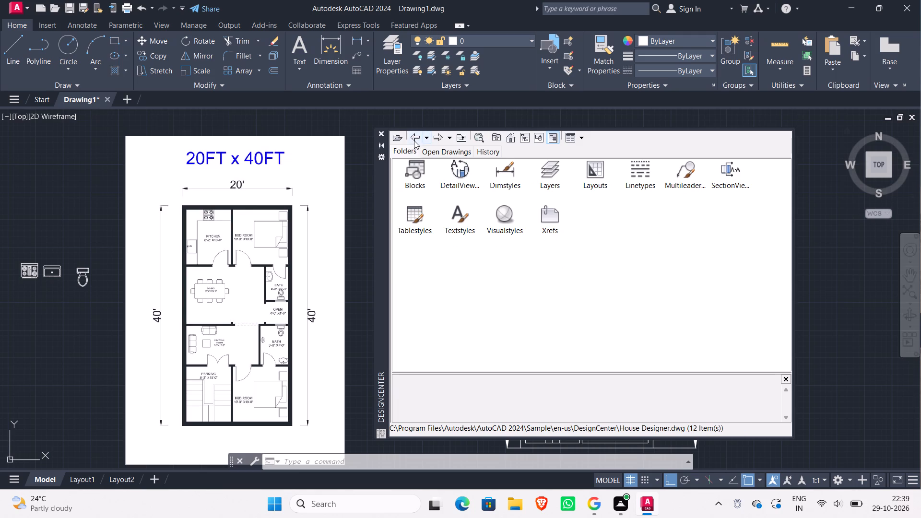
click(411, 137)
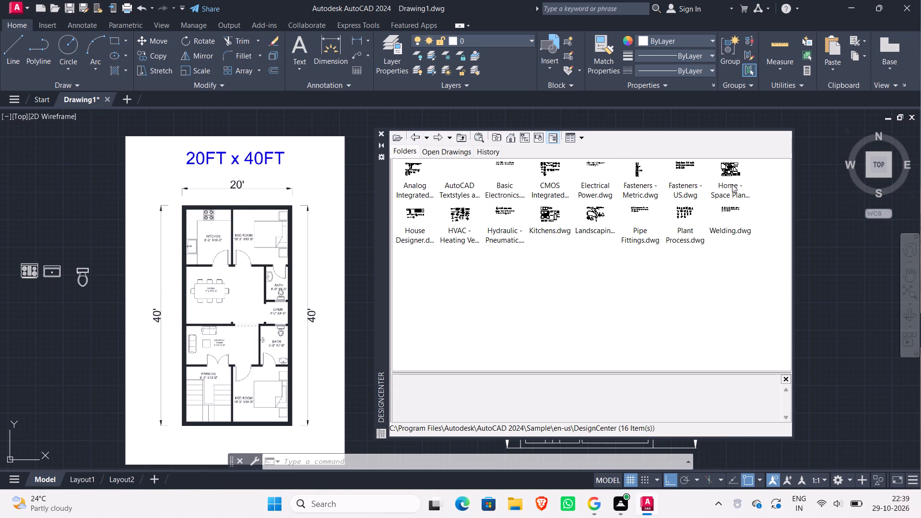
double_click(730, 169)
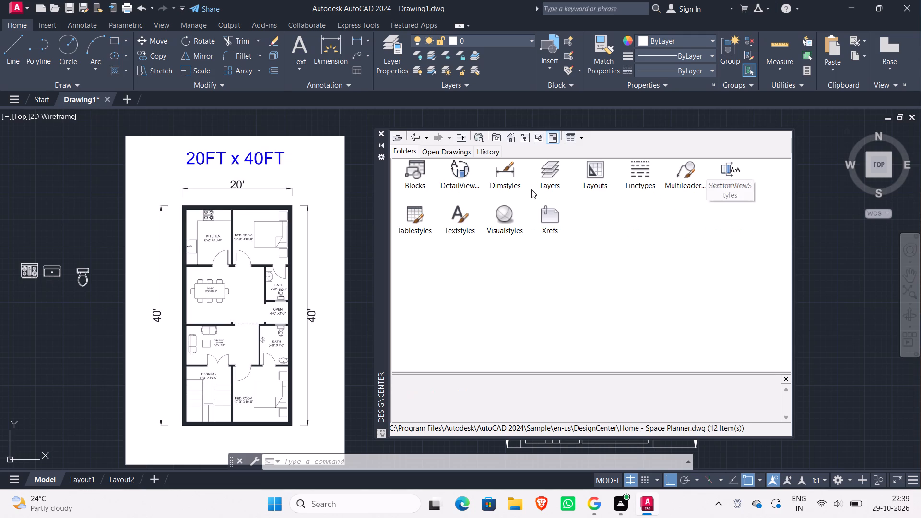
double_click(415, 171)
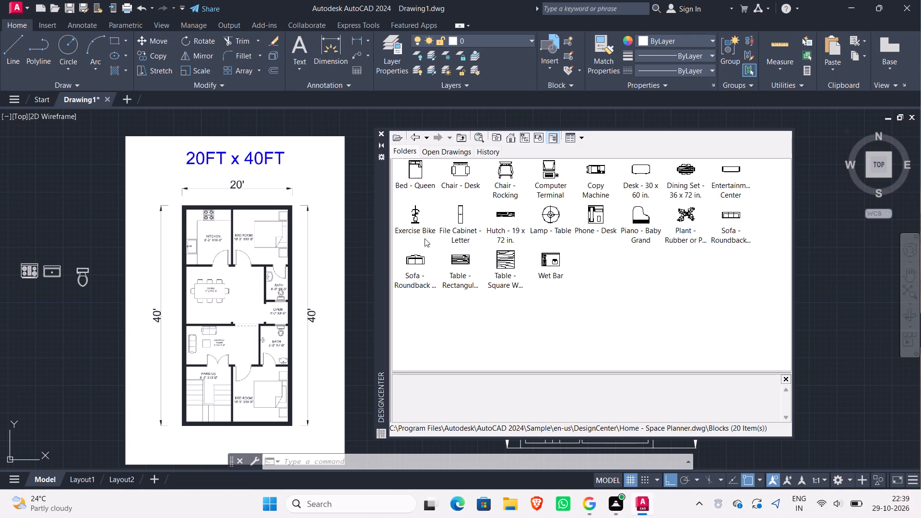
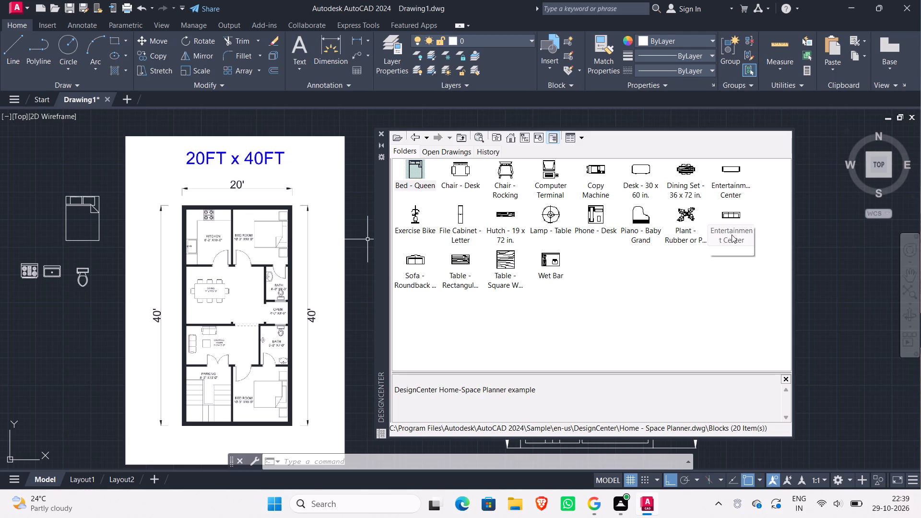
Insert the three-seat Sofa - Roundback block from Home - Space Planner.dwg below the kitchen and toilet blocks, outside the reference image.
drag(731, 217, 94, 270)
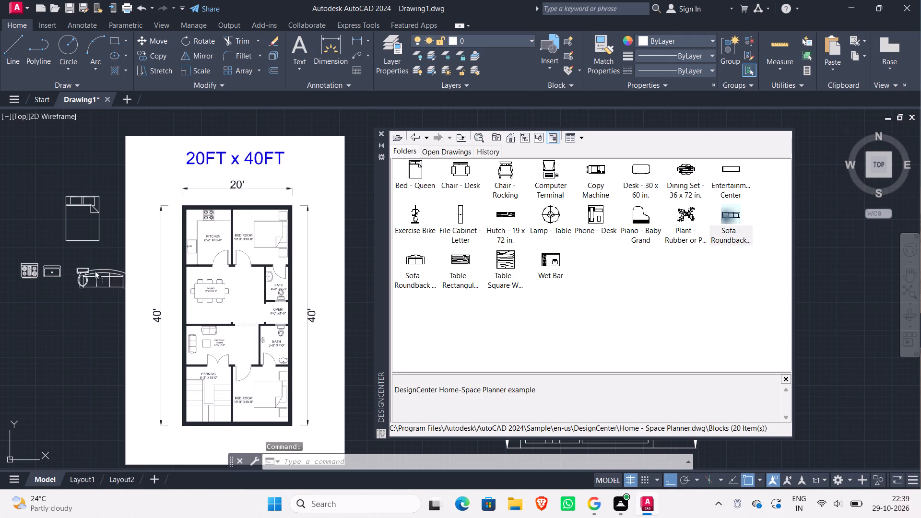
drag(94, 270, 71, 309)
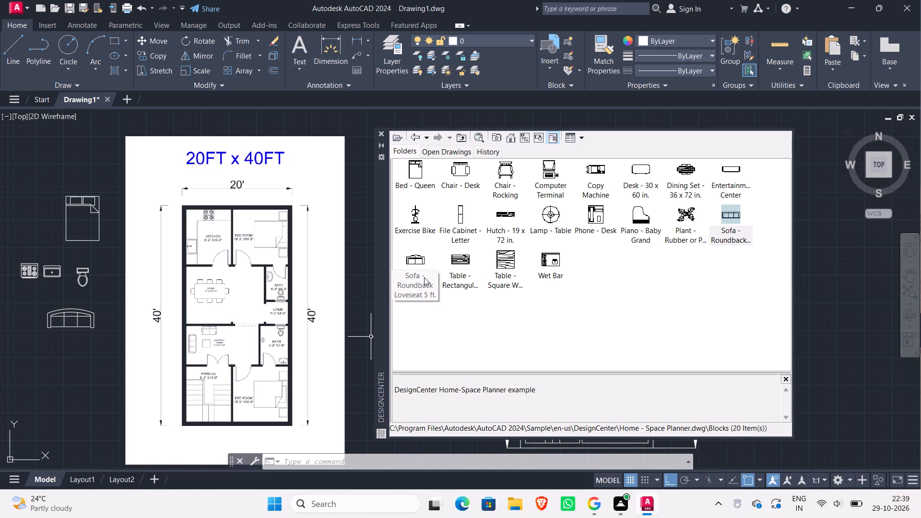
Insert the Sofa - Roundback Loveseat 5 ft. block below the three-seat sofa, outside the reference image.
drag(415, 261, 375, 278)
drag(375, 278, 60, 339)
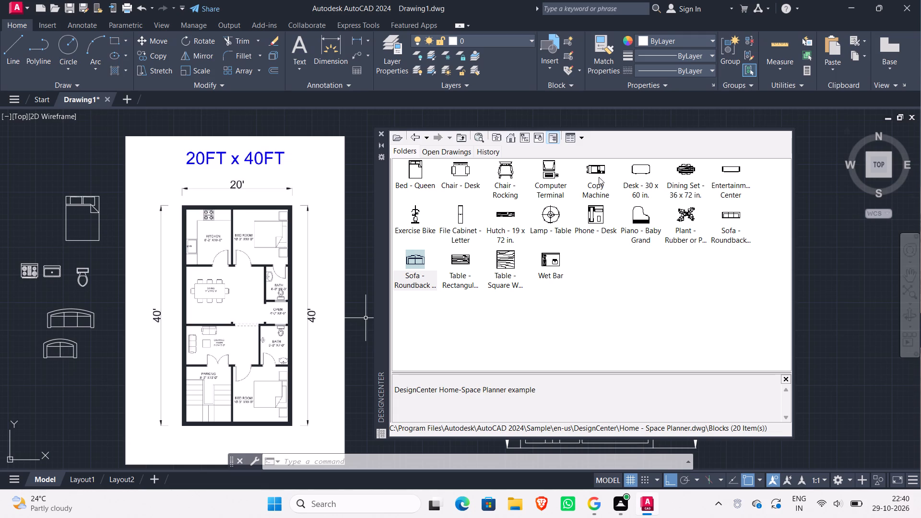
Insert the Dining Set - 36 x 72 in. block below the loveseat, outside the reference image.
drag(688, 170, 684, 173)
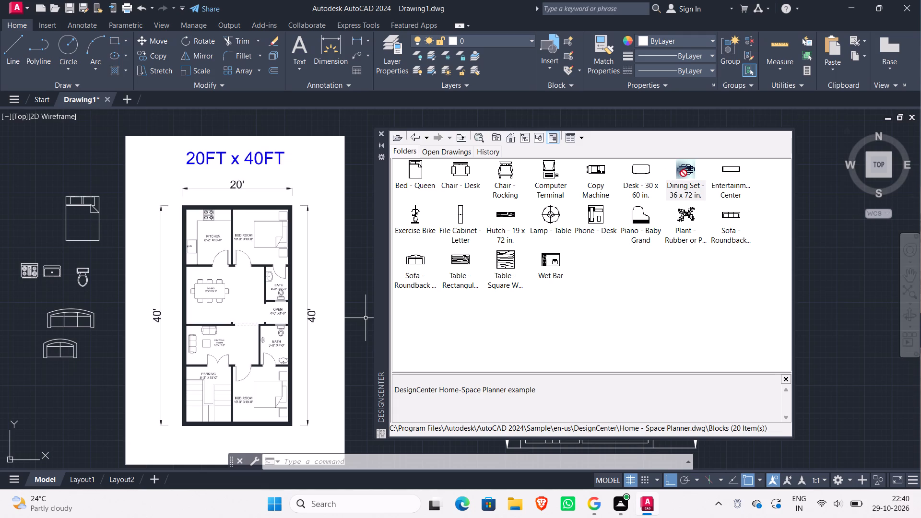
drag(684, 173, 82, 412)
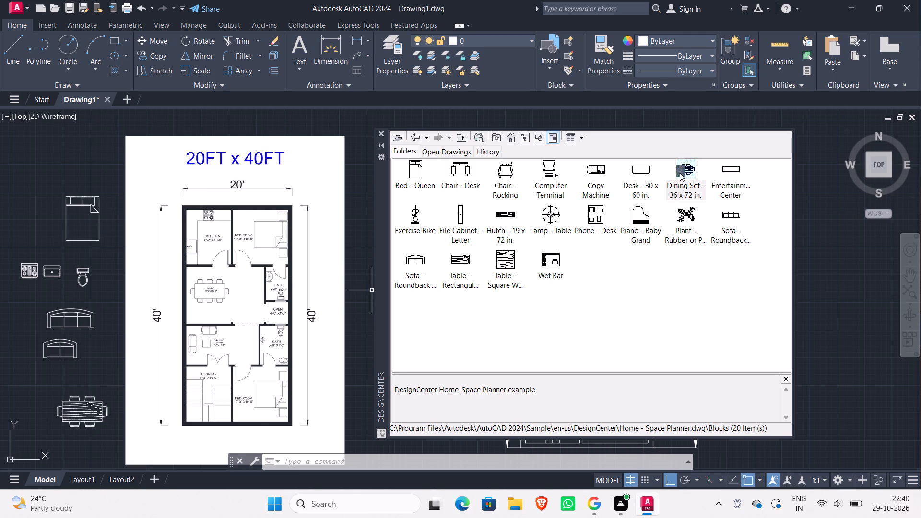
Examine the block collections of Pipe Fittings.dwg, House Designer.dwg and the HVAC drawing, comparing them with the fixtures in the reference plan.
click(411, 136)
click(411, 136)
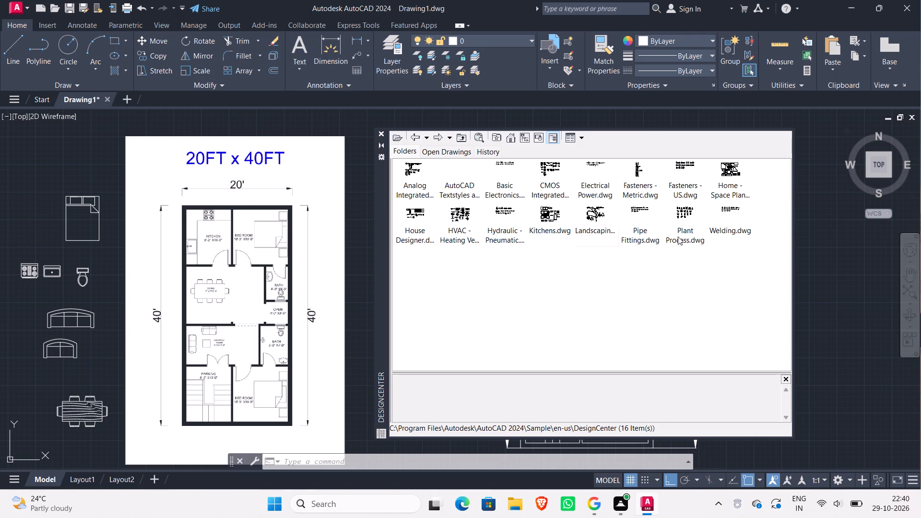
double_click(640, 212)
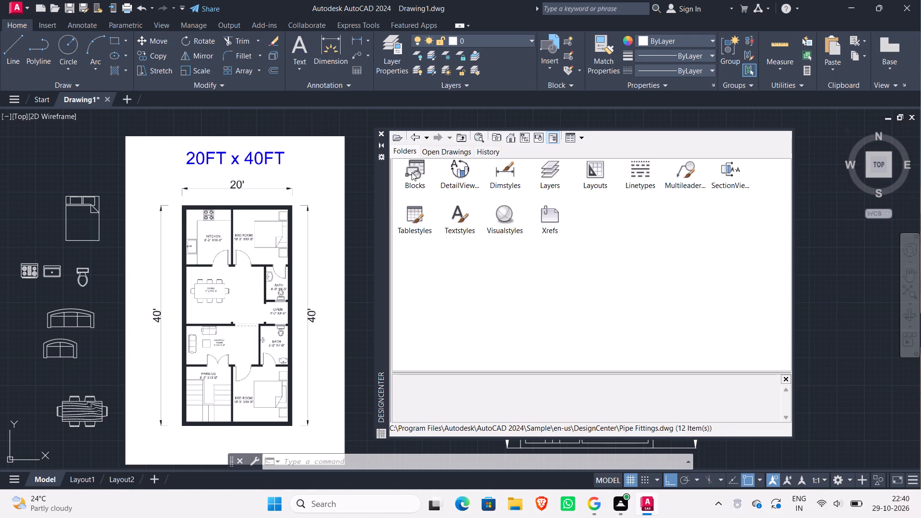
double_click(412, 172)
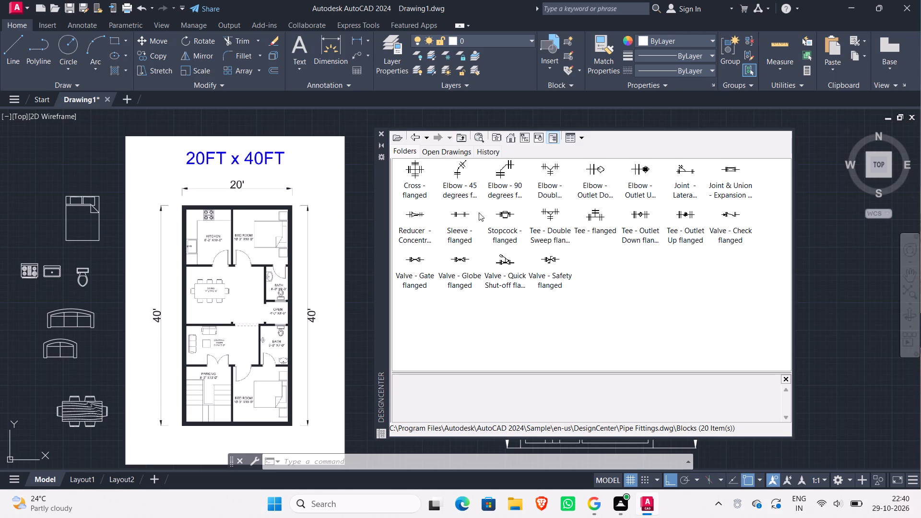
click(412, 136)
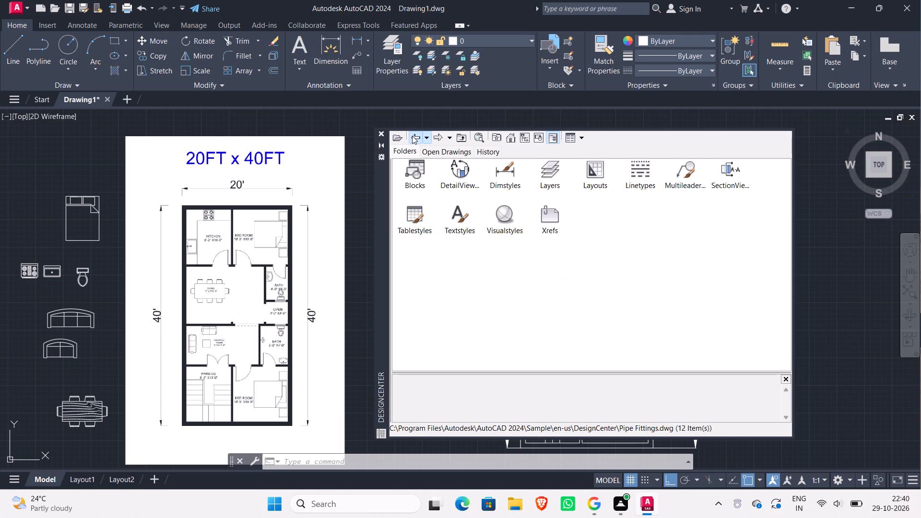
click(412, 136)
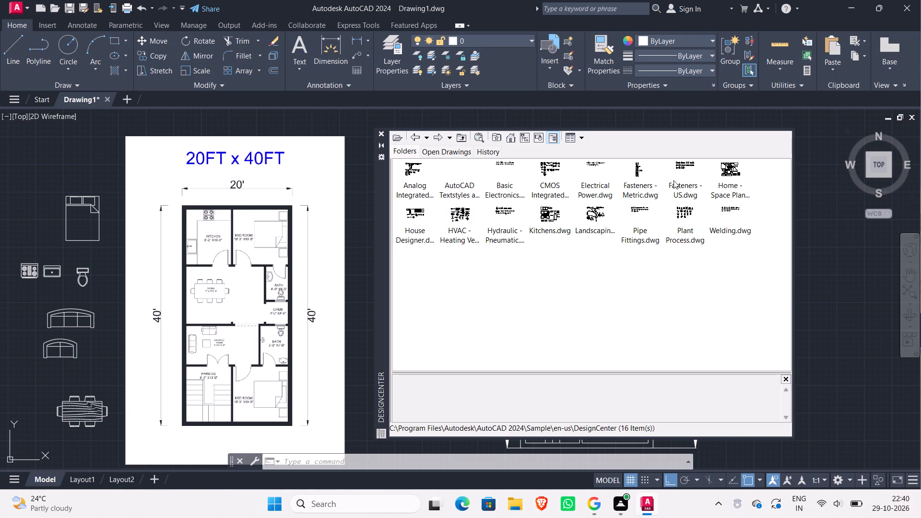
double_click(417, 214)
double_click(417, 175)
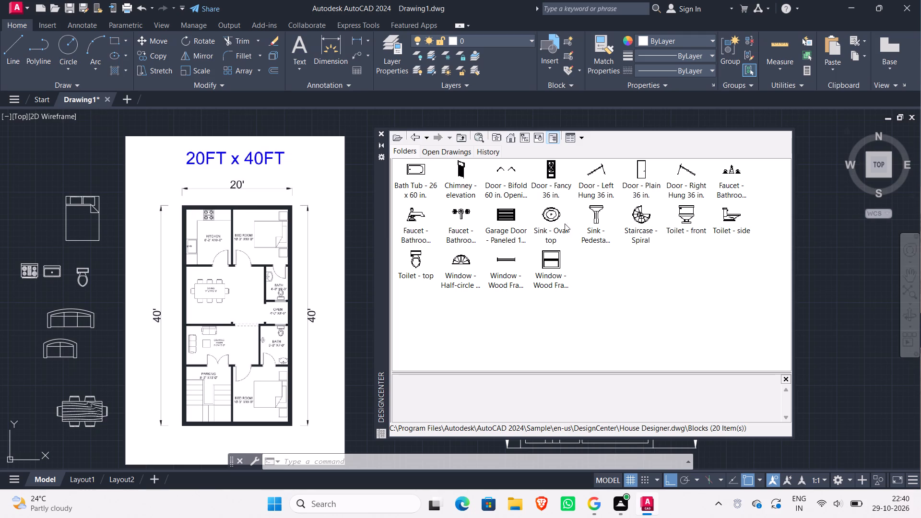
scroll(256, 337, up, 2)
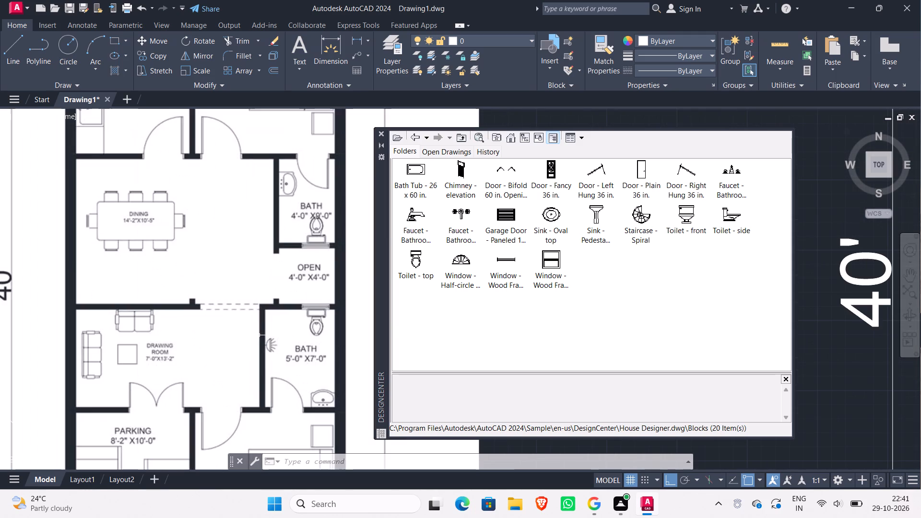
scroll(259, 335, up, 2)
scroll(259, 335, down, 5)
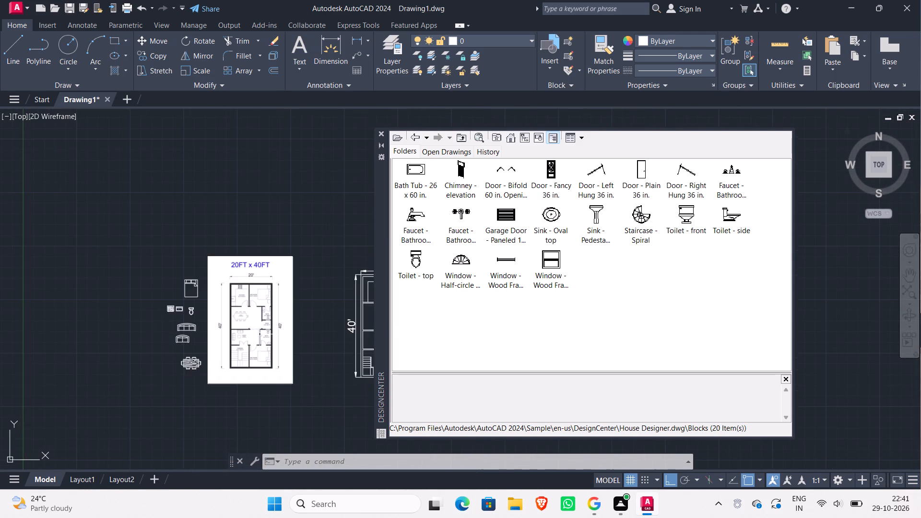
scroll(260, 334, up, 3)
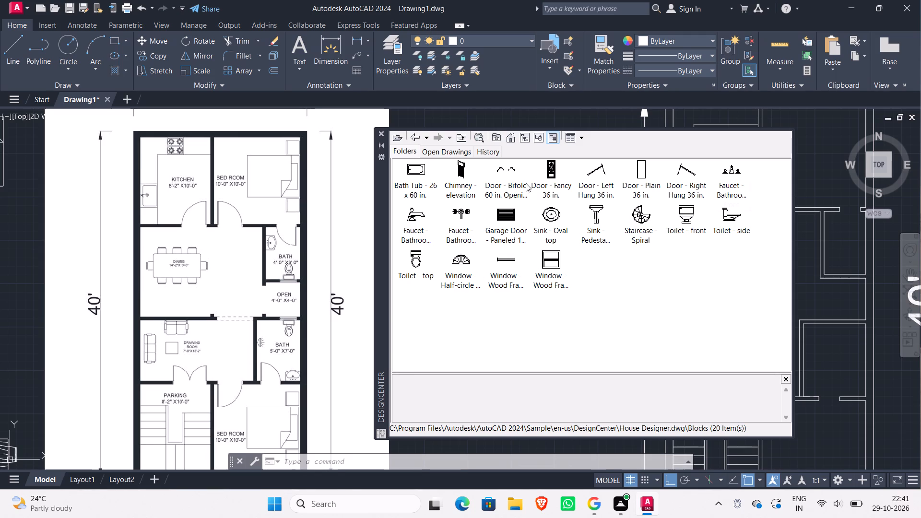
click(414, 135)
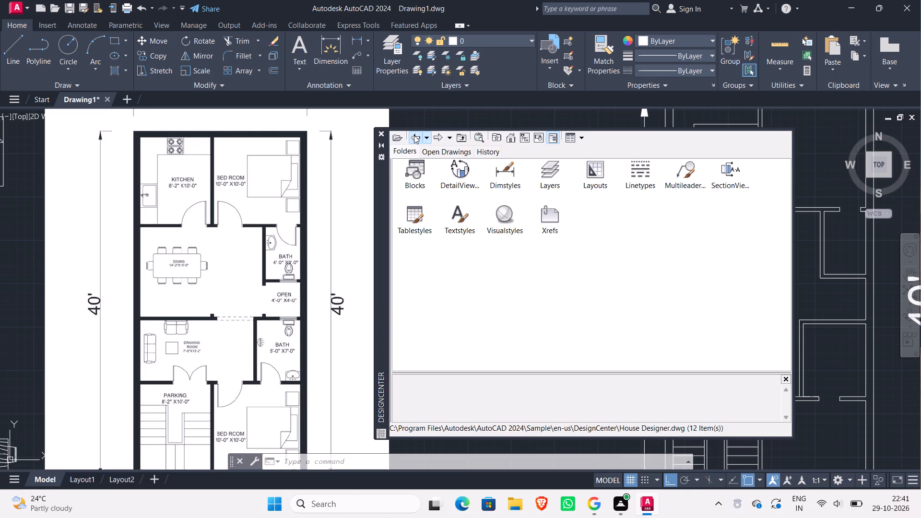
click(416, 136)
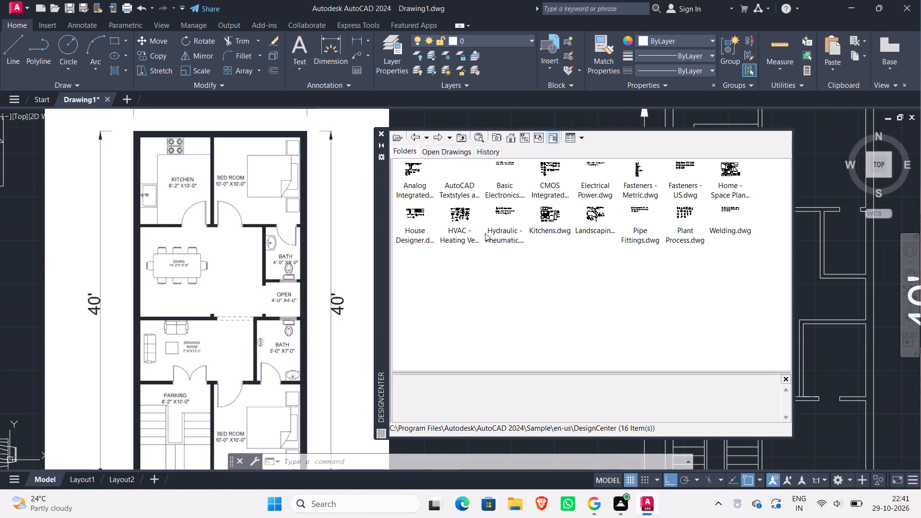
double_click(465, 215)
double_click(414, 166)
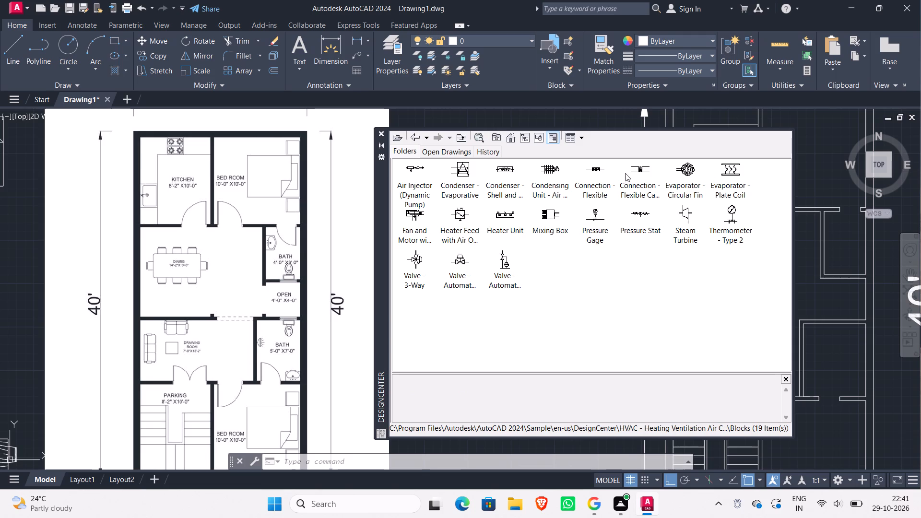
click(413, 135)
click(413, 135)
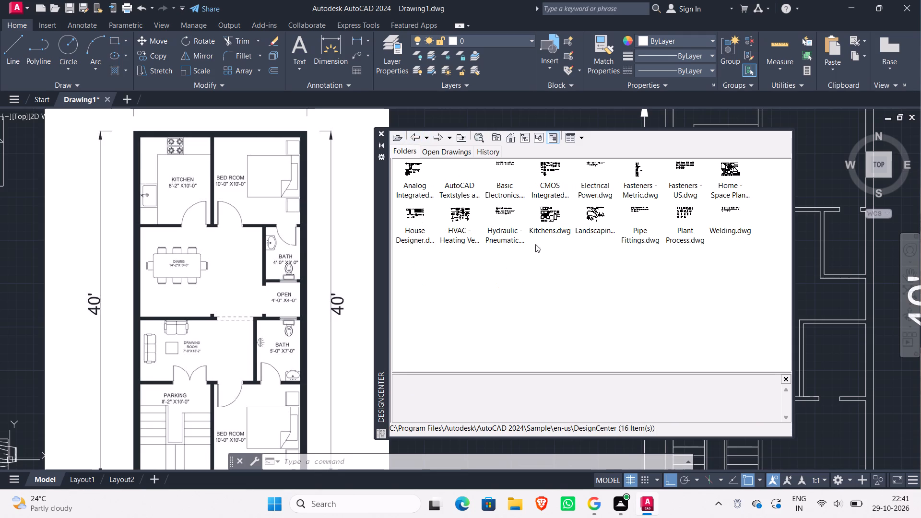
Insert a second Sink-single - 30 in top block from Kitchens.dwg beside the toilet block, and close DesignCenter.
double_click(547, 212)
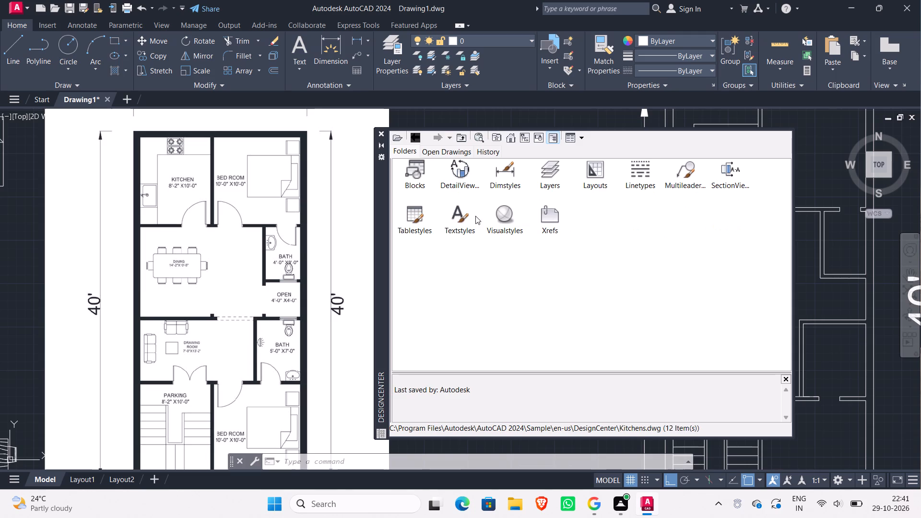
double_click(419, 163)
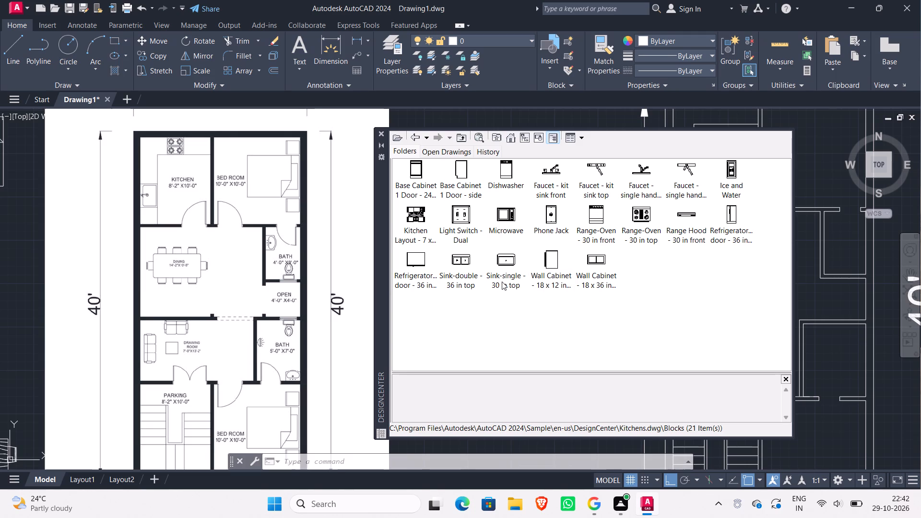
click(504, 260)
drag(504, 260, 444, 267)
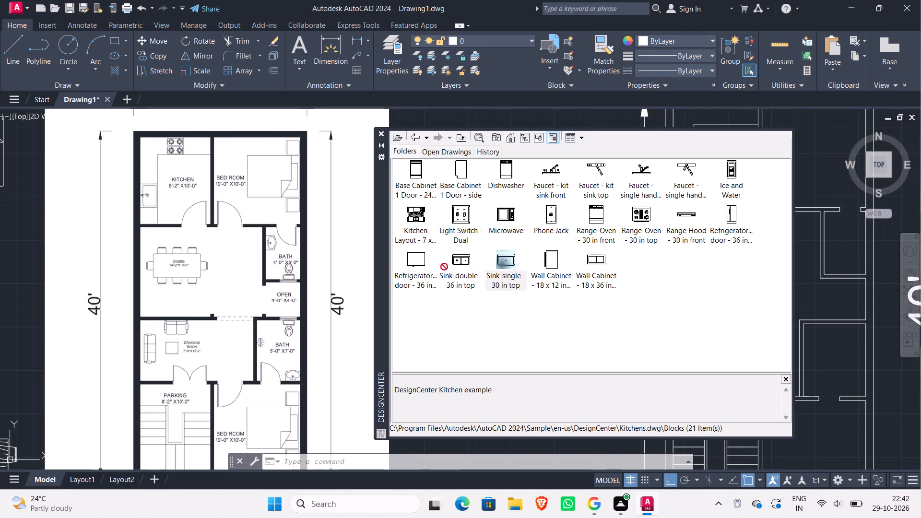
drag(444, 267, 18, 240)
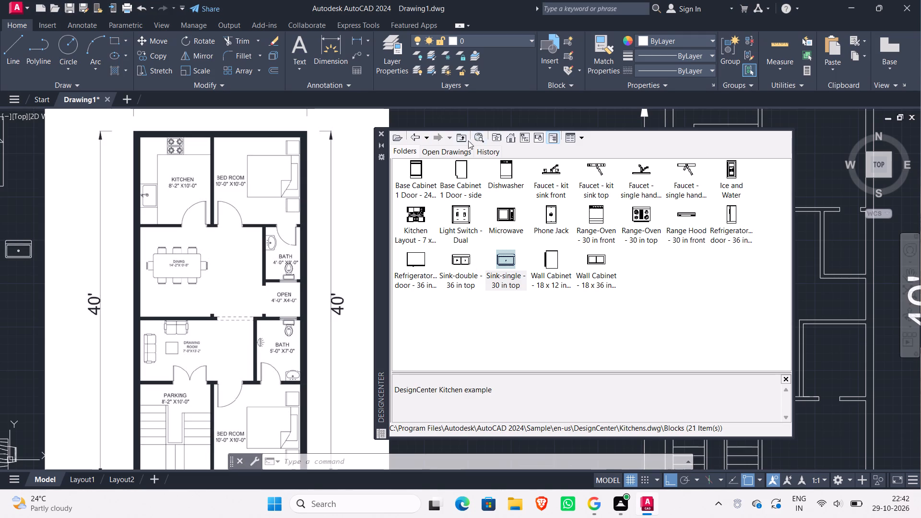
click(377, 133)
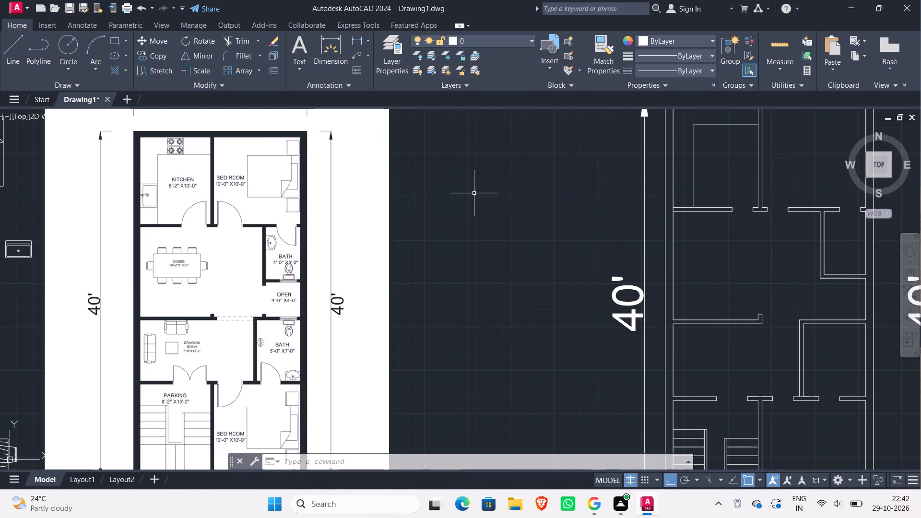
Move the three-seat sofa block by its back's midpoint from beside the reference image into the drawing room of the drafted plan, with Ortho off.
scroll(475, 197, down, 2)
middle_drag(475, 256, 446, 259)
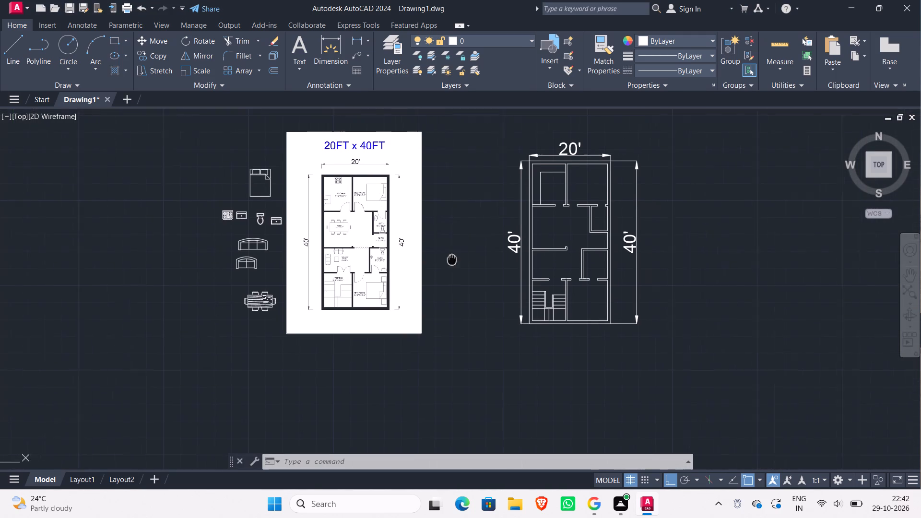
middle_drag(446, 259, 394, 261)
scroll(375, 263, up, 1)
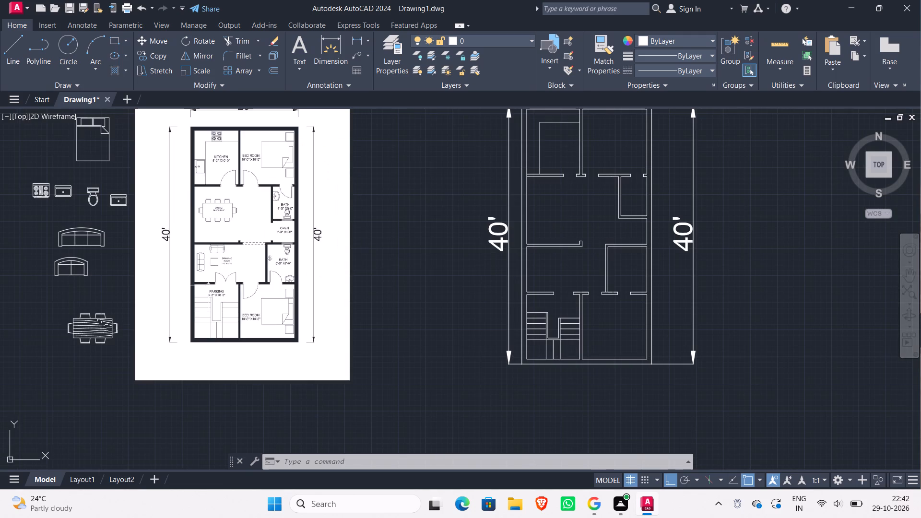
scroll(128, 242, up, 1)
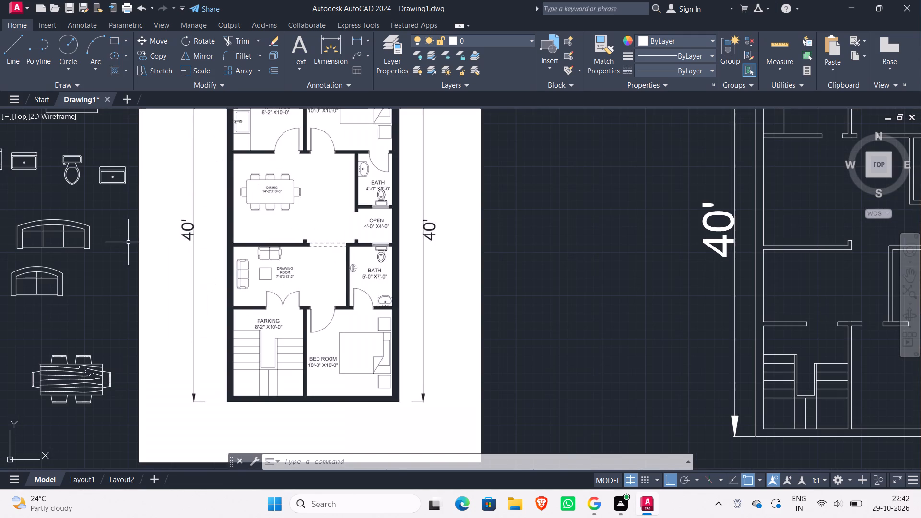
scroll(128, 242, down, 1)
scroll(119, 251, up, 1)
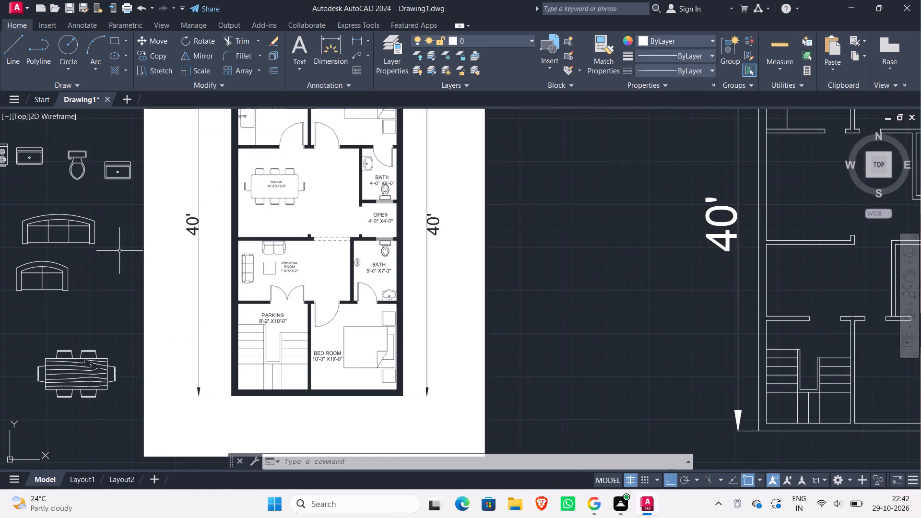
click(119, 250)
click(9, 212)
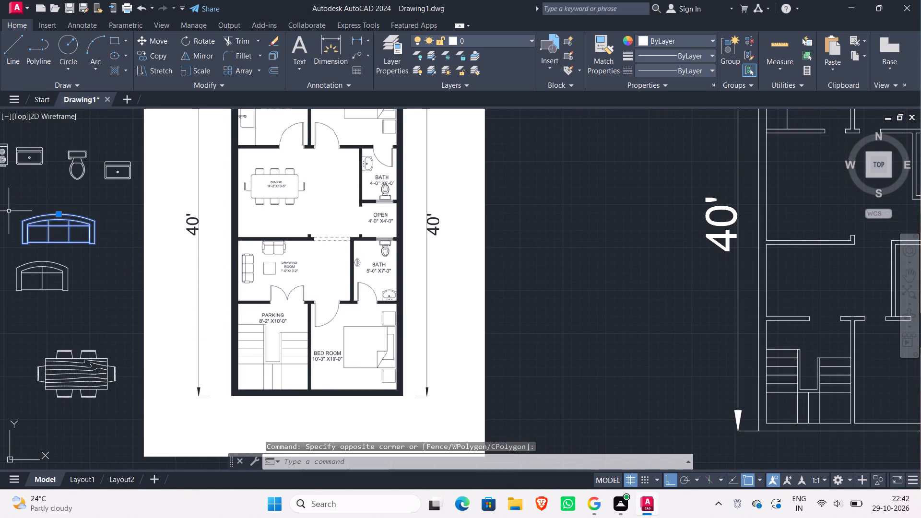
key(m)
key(Return)
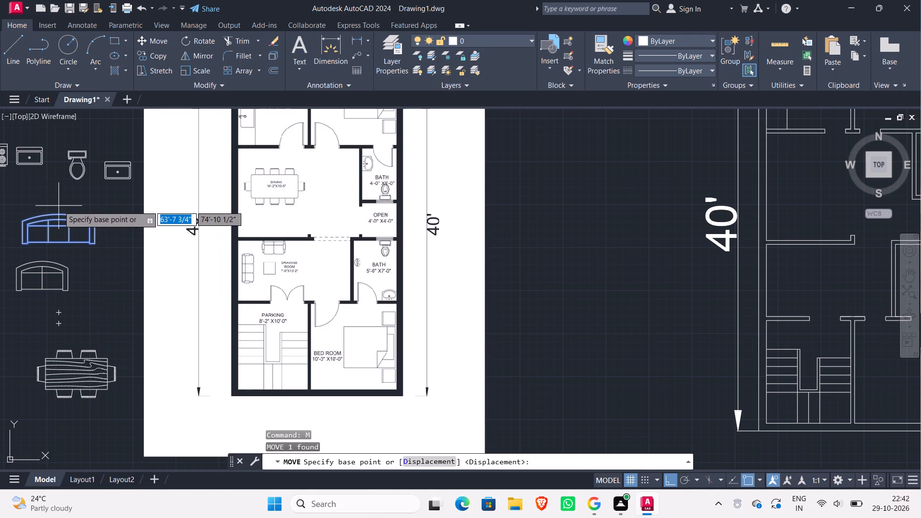
scroll(64, 216, up, 2)
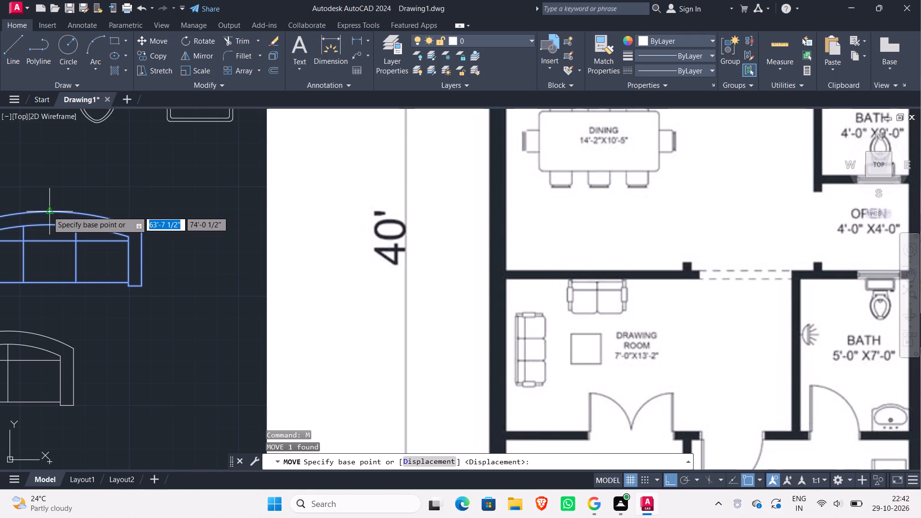
click(47, 211)
scroll(87, 214, down, 3)
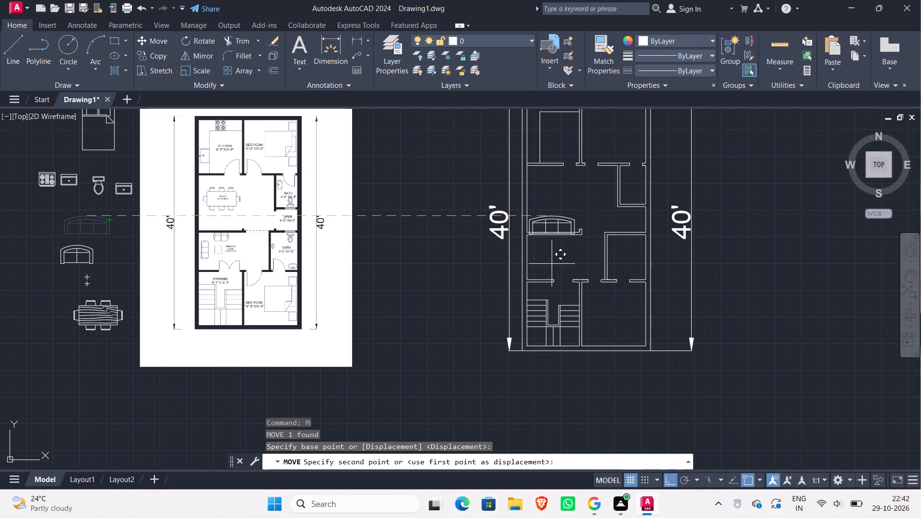
click(667, 484)
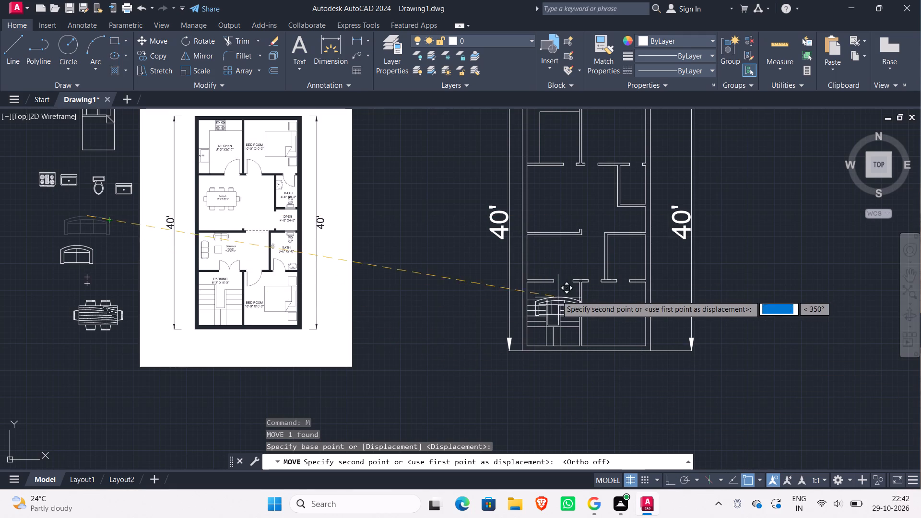
middle_drag(546, 261, 474, 235)
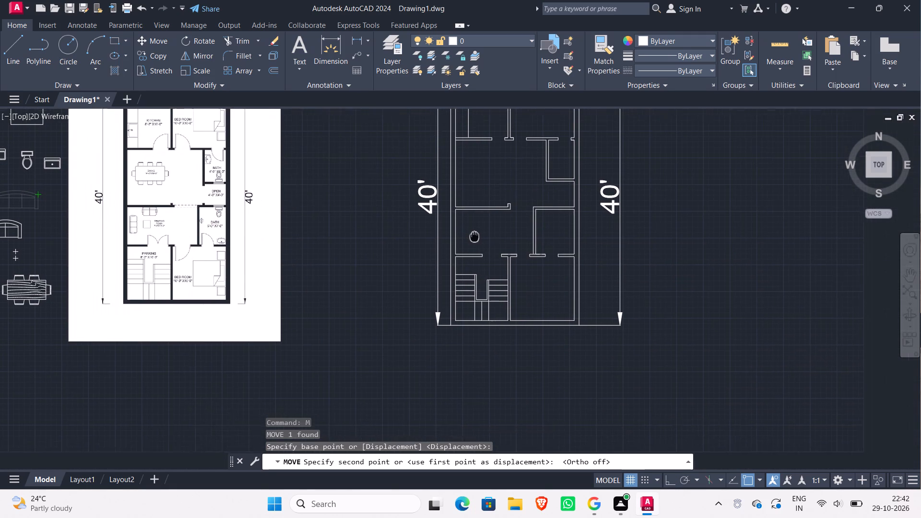
middle_drag(474, 235, 469, 232)
scroll(469, 232, up, 1)
scroll(469, 232, down, 1)
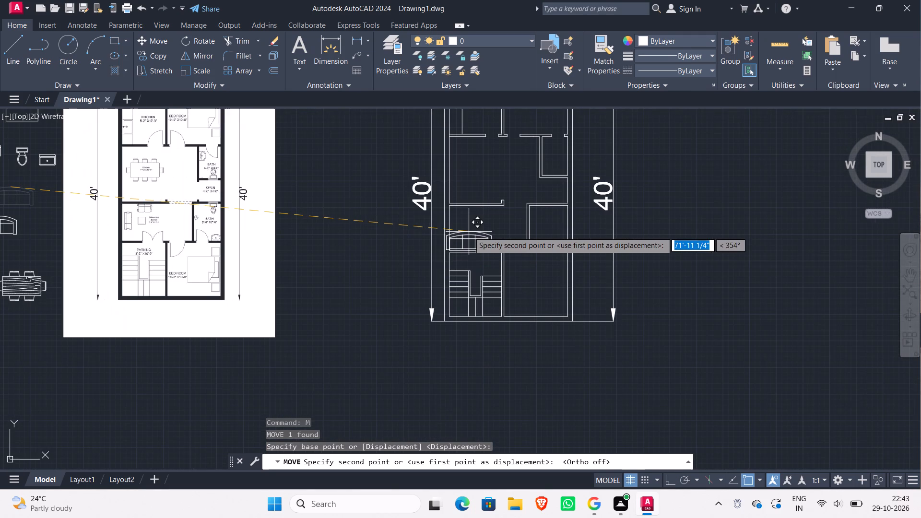
middle_drag(462, 220, 460, 185)
scroll(460, 188, up, 1)
middle_drag(460, 188, 509, 213)
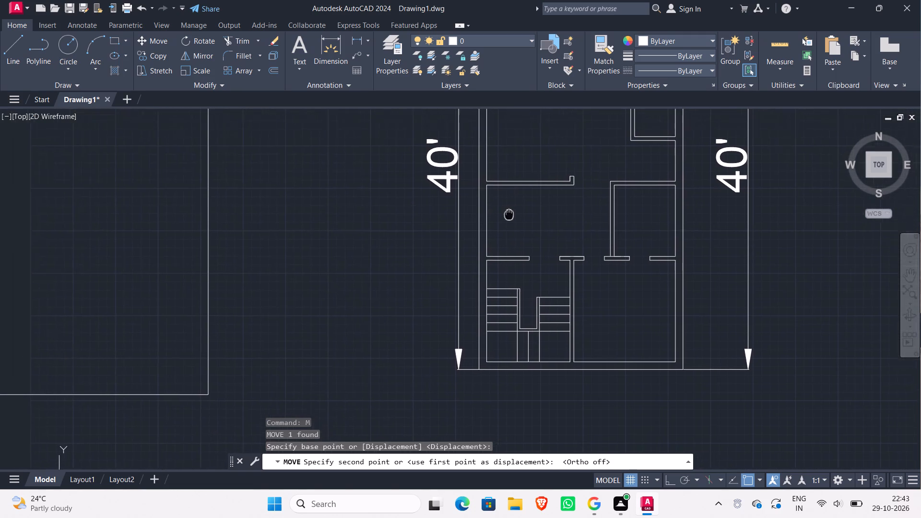
middle_drag(509, 213, 520, 211)
middle_drag(521, 211, 588, 219)
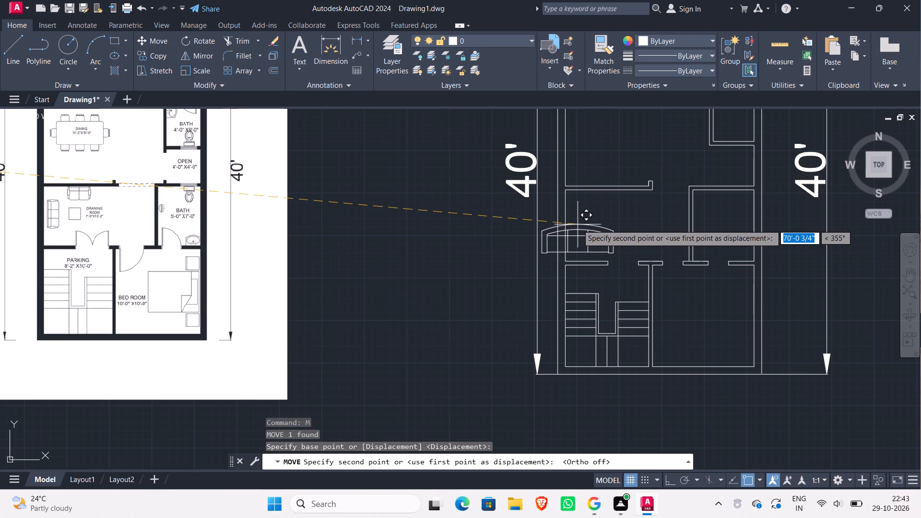
click(578, 224)
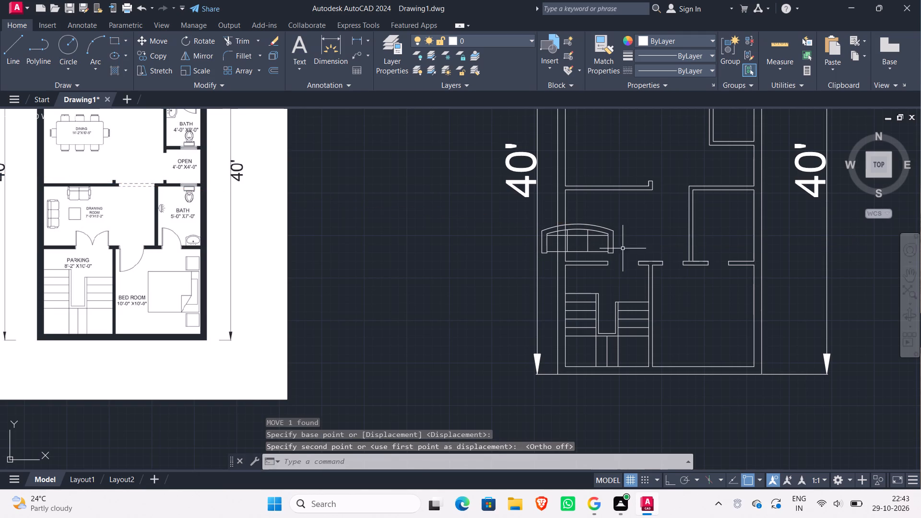
Rotate the three-seat sofa 90 degrees counterclockwise about its back's midpoint with Ortho on, so its back faces the drawing room's left wall.
click(623, 248)
click(588, 226)
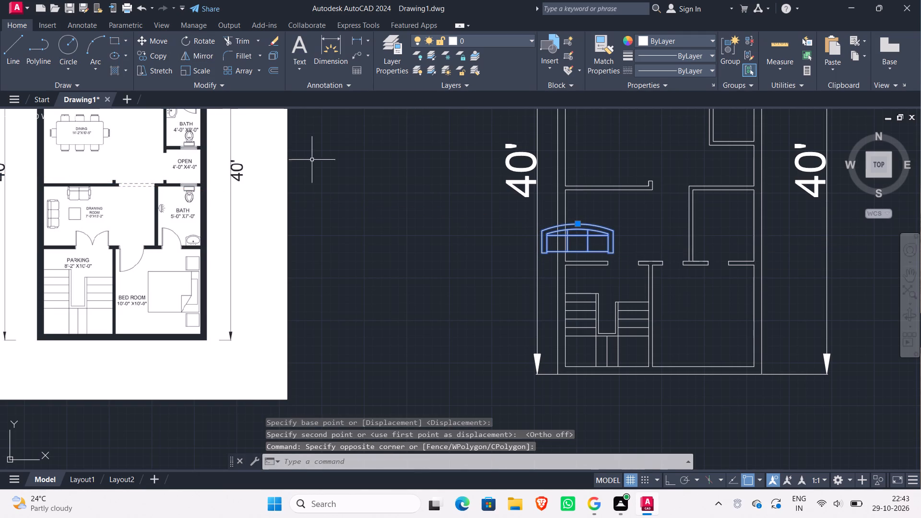
click(669, 473)
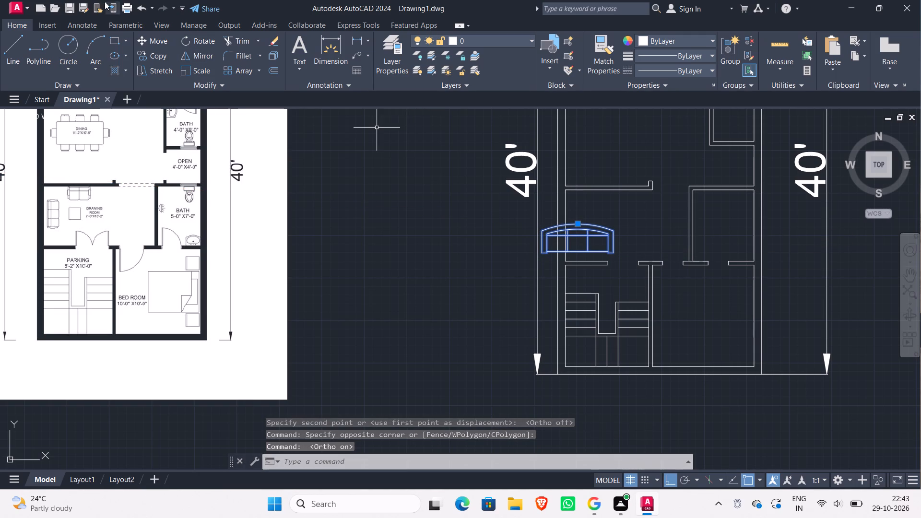
click(203, 38)
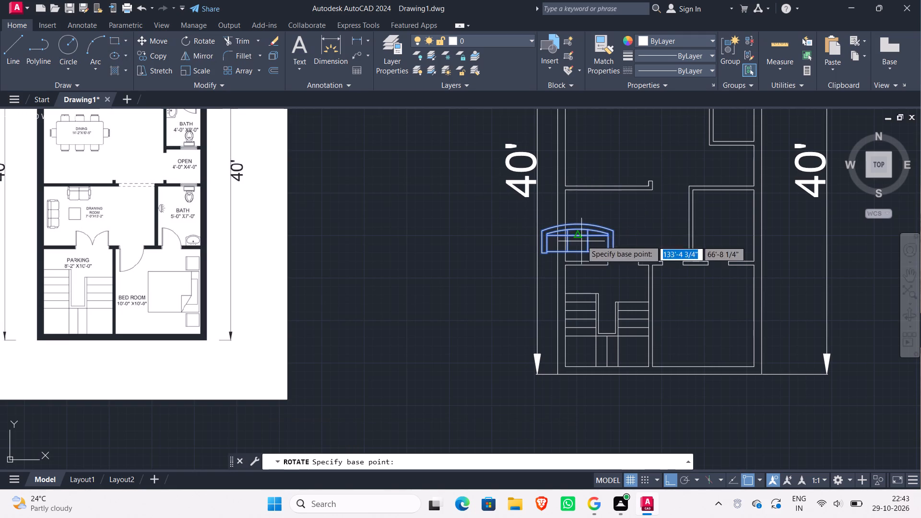
click(576, 225)
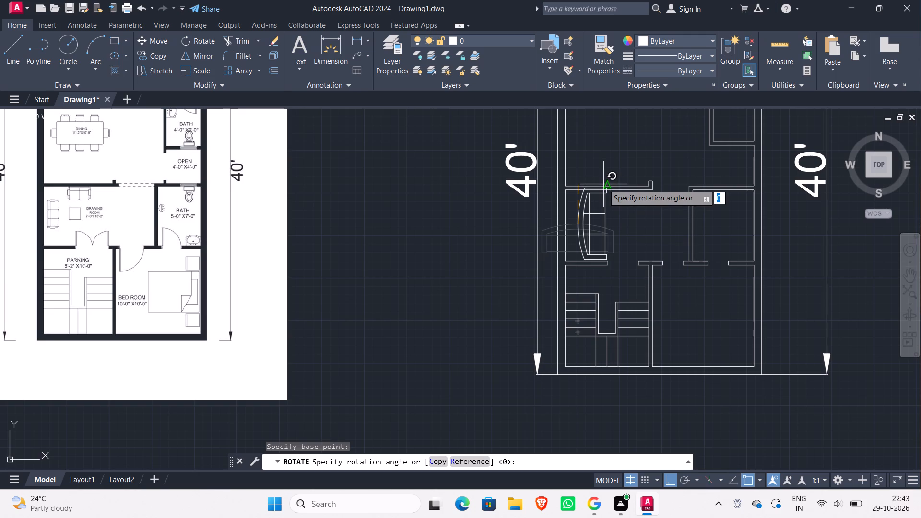
click(601, 167)
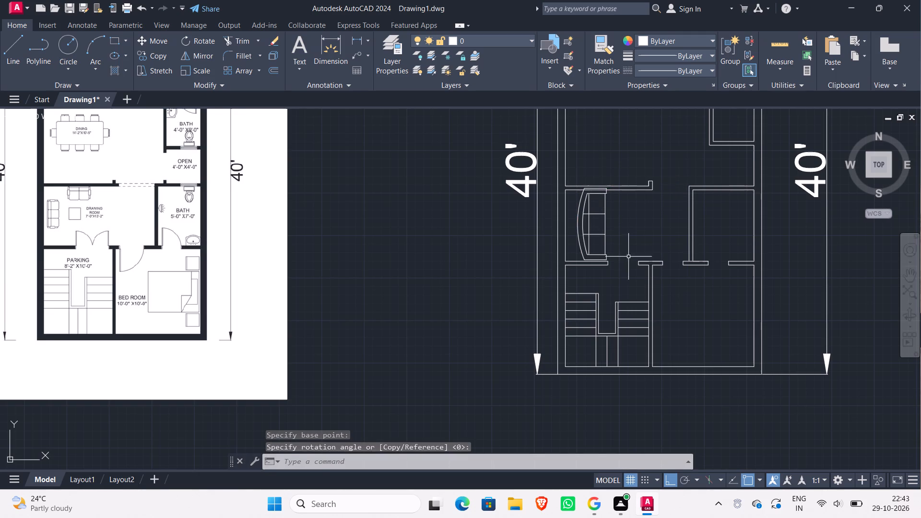
Scale down the rotated sofa freehand about its lower-right corner so it is shorter than the drawing room's left wall.
click(624, 247)
click(586, 224)
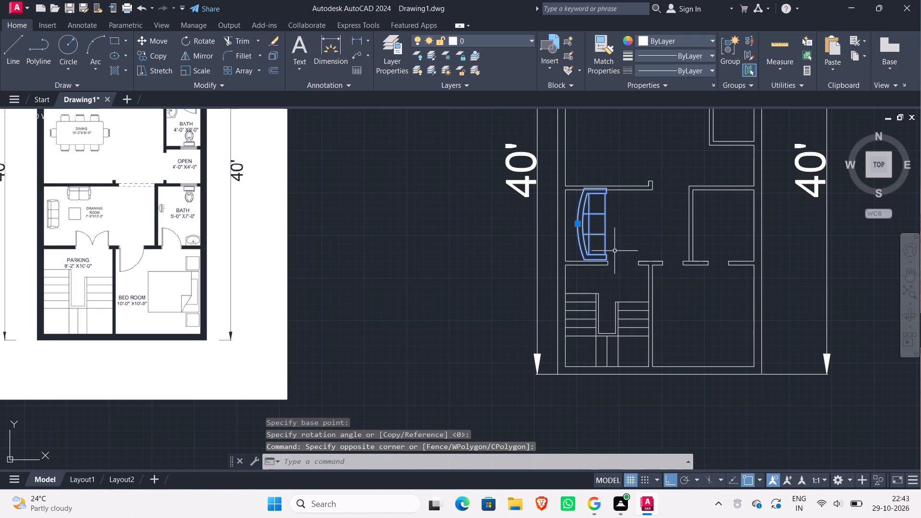
click(580, 222)
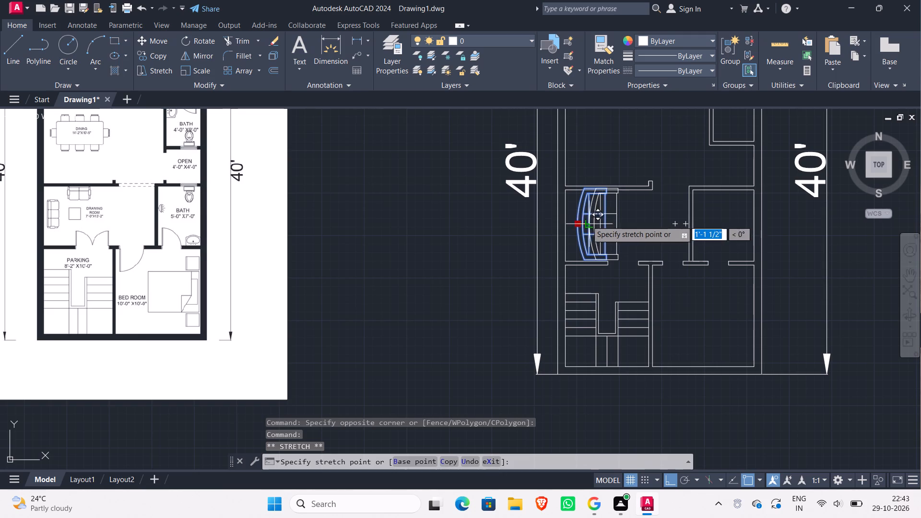
key(Escape)
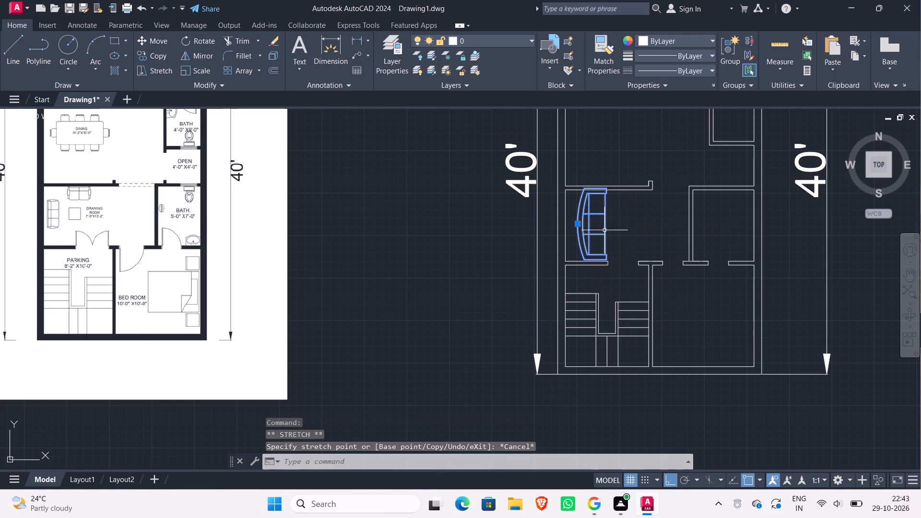
right_click(595, 225)
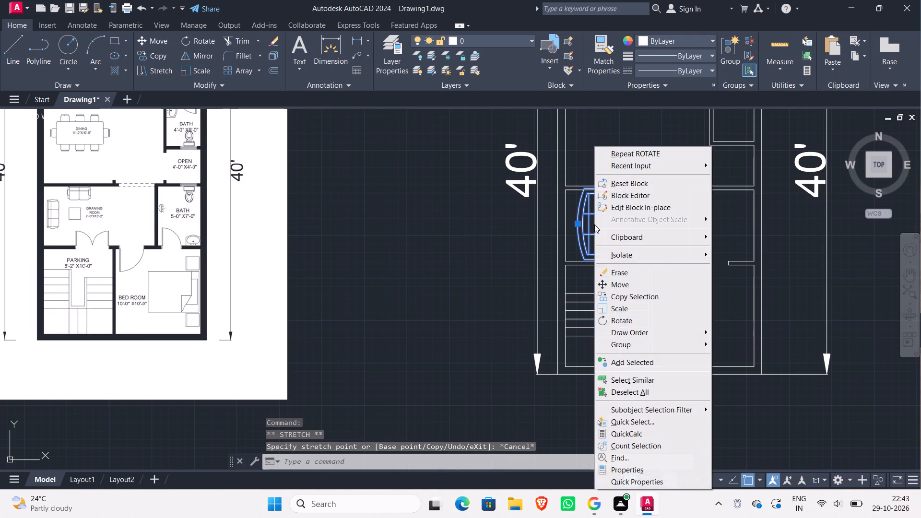
click(653, 309)
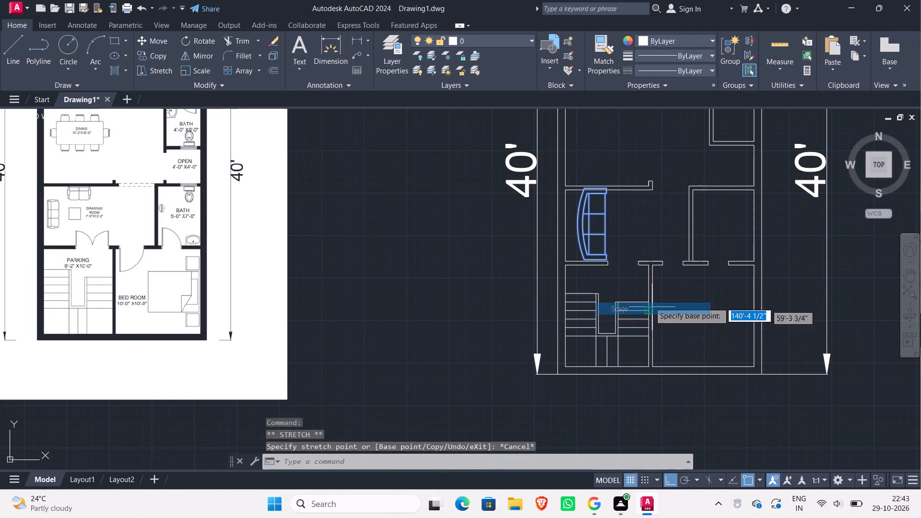
click(607, 259)
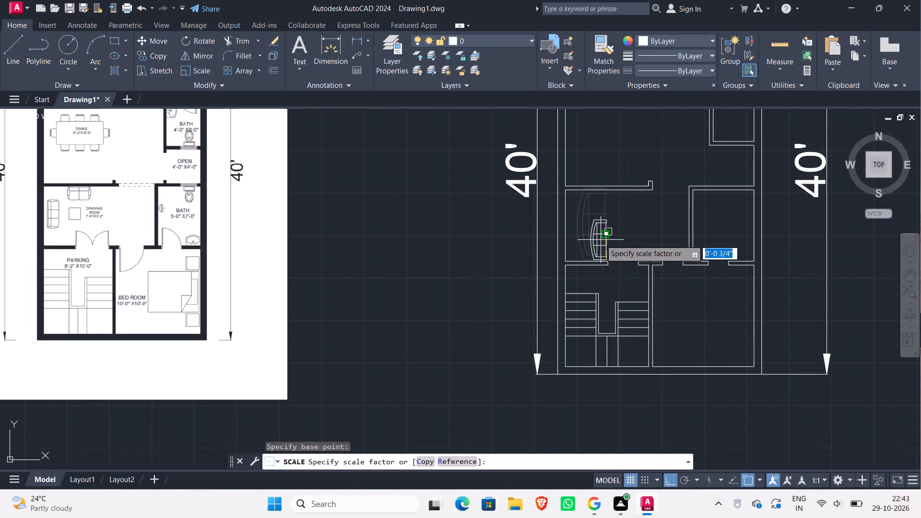
click(601, 240)
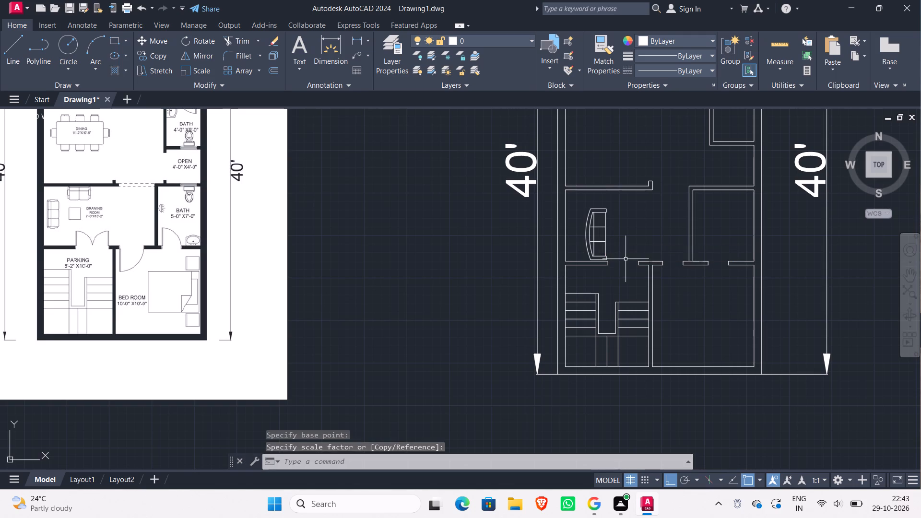
Scale the drawing-room sofa down further about its lower-right corner, closer to the sofa's proportions in the reference plan.
click(613, 251)
click(580, 231)
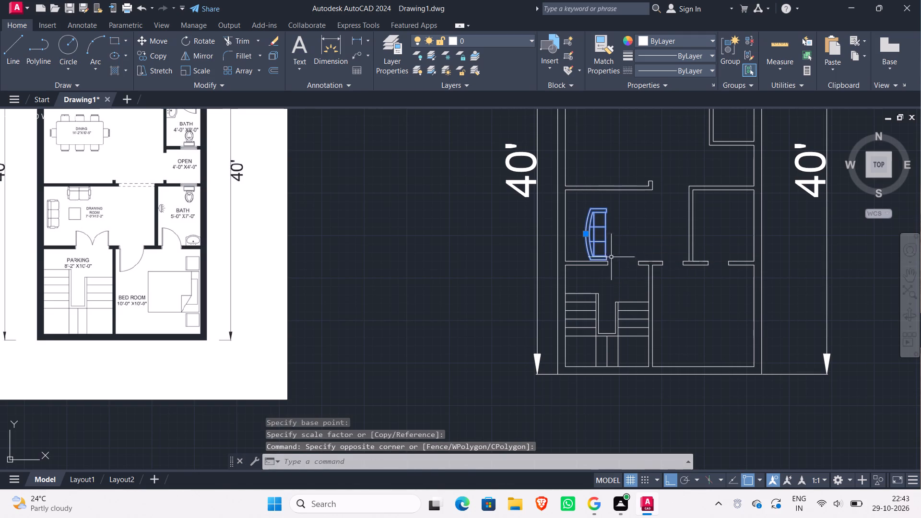
right_click(604, 241)
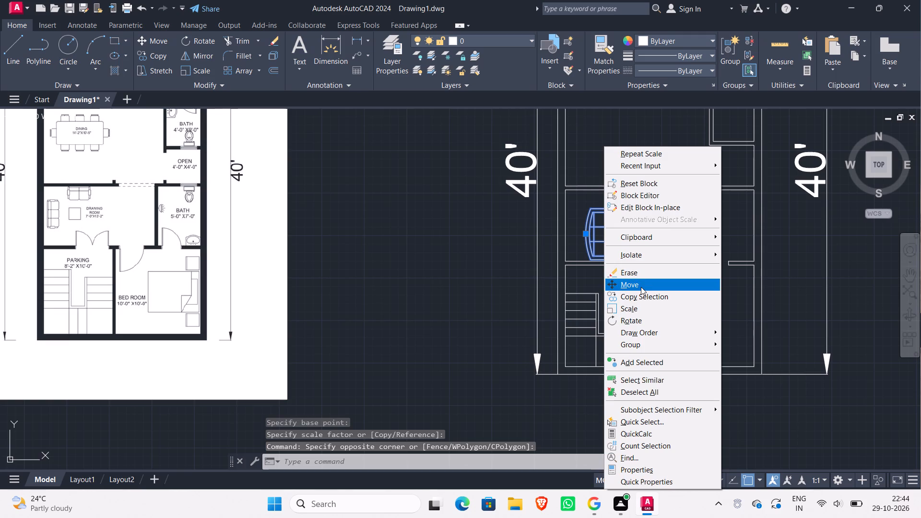
click(649, 309)
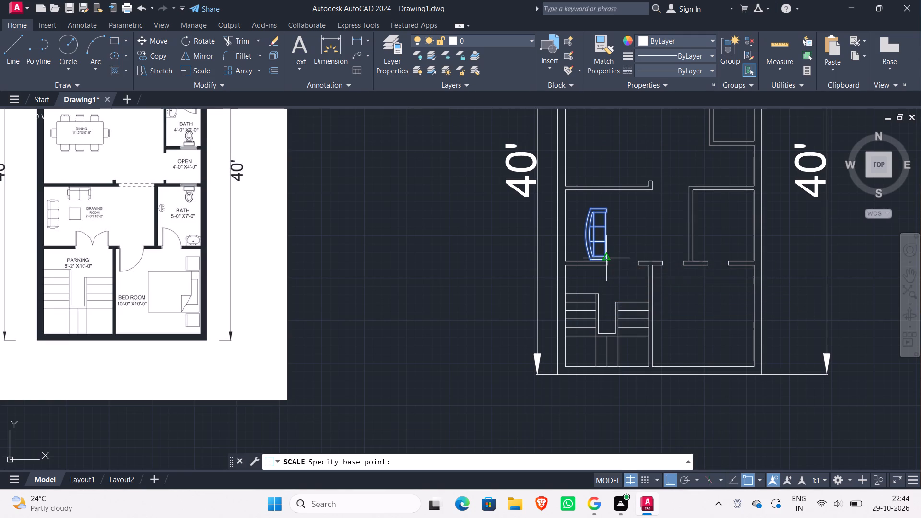
click(607, 259)
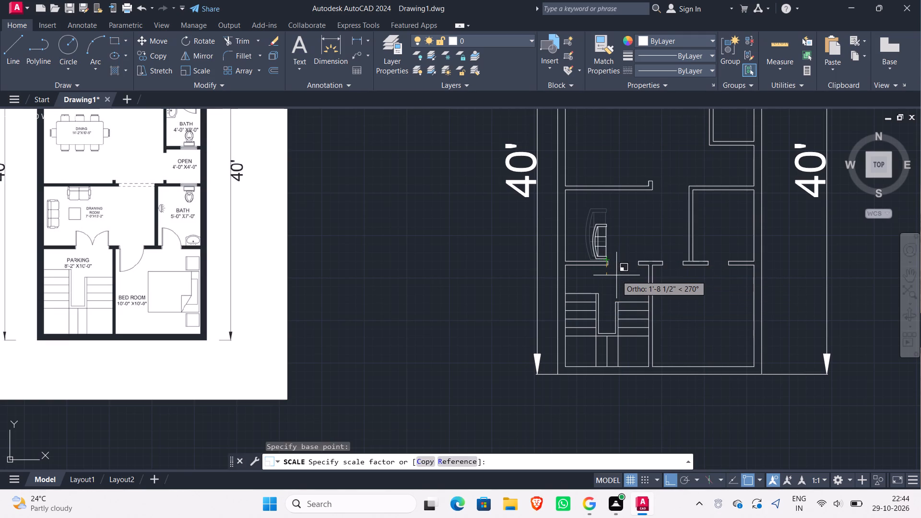
click(616, 275)
Move the three-seat sofa by its back's midpoint to near the middle of the drawing room's left wall, with Ortho off.
click(617, 249)
click(589, 235)
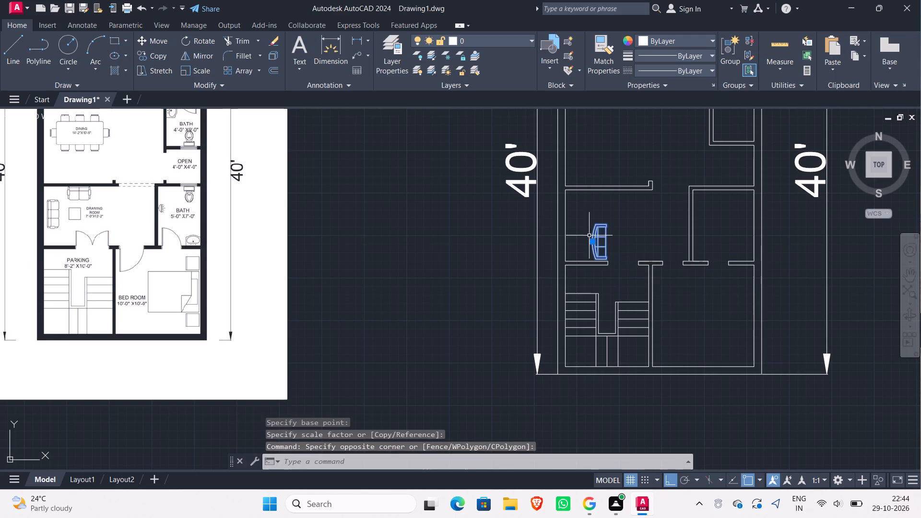
key(m)
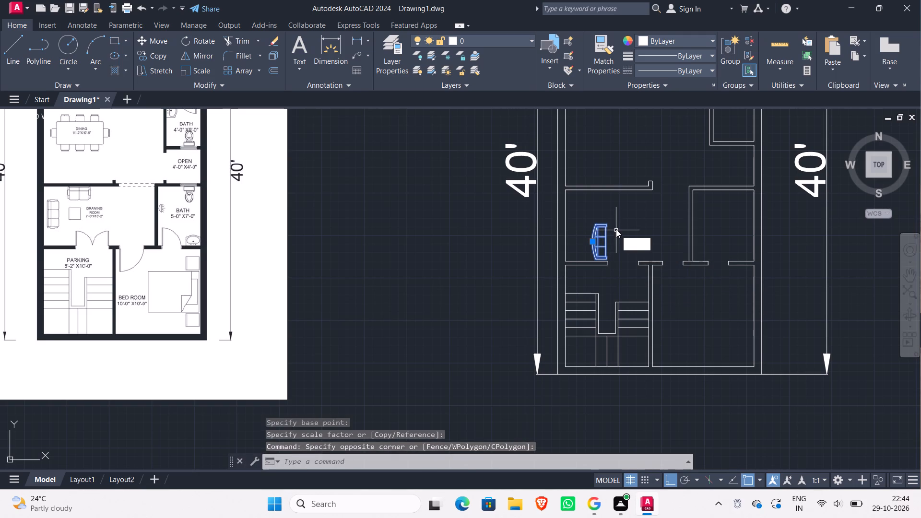
key(Return)
click(592, 242)
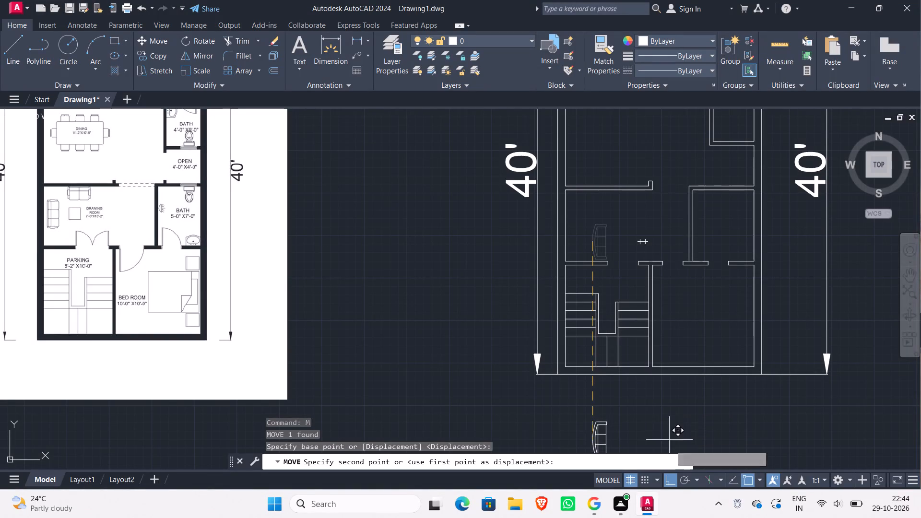
click(668, 476)
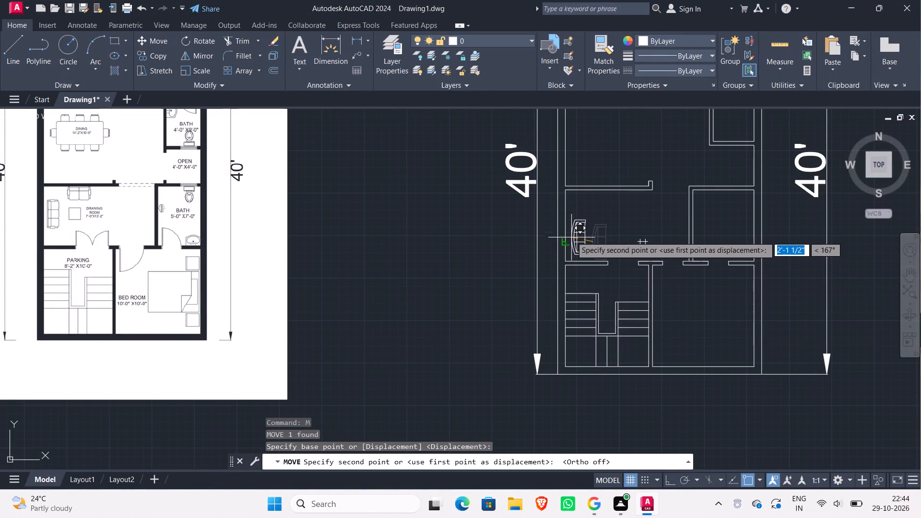
click(573, 226)
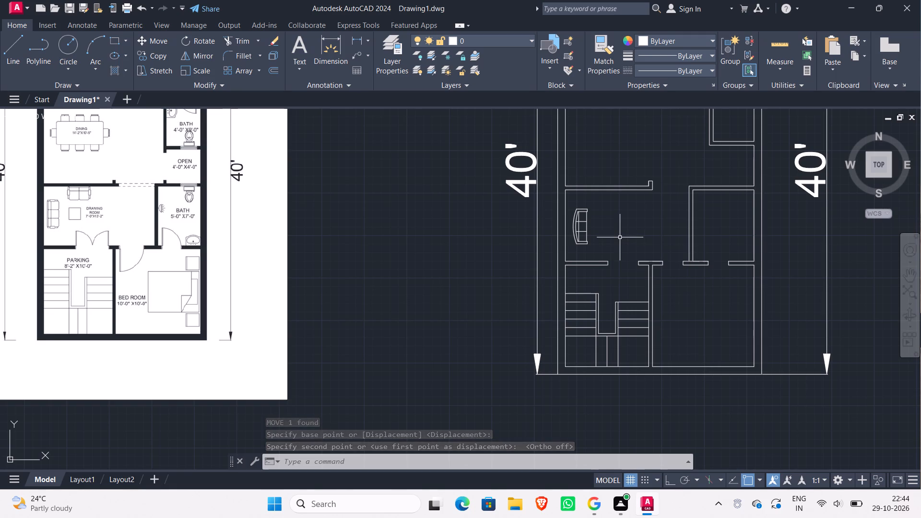
key(Escape)
Move the two-seat sofa block by its back's midpoint from beside the reference image to the drawing room's upper wall.
scroll(121, 206, up, 1)
scroll(122, 202, down, 1)
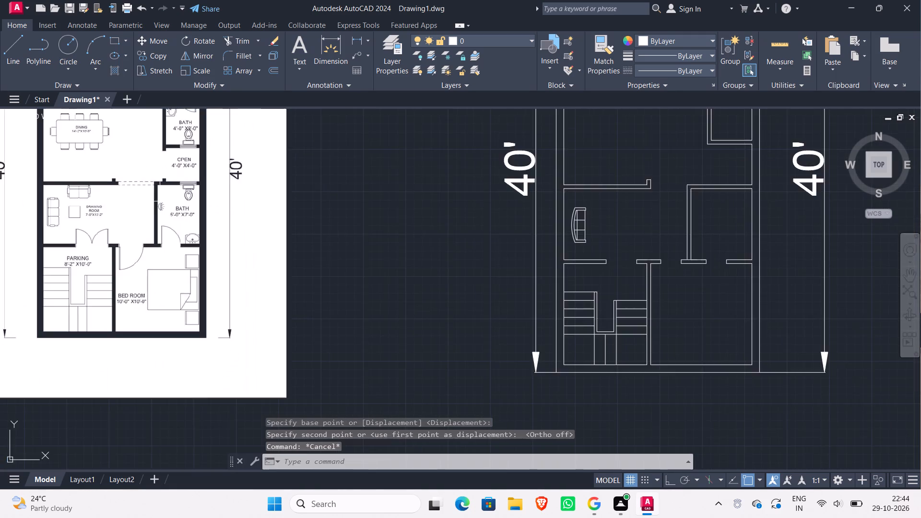
scroll(257, 210, down, 2)
scroll(86, 189, up, 1)
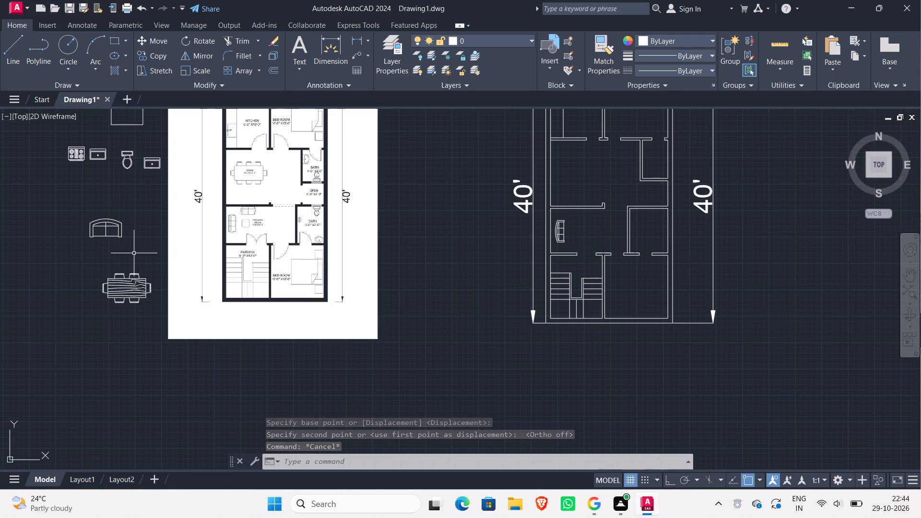
click(134, 253)
click(88, 209)
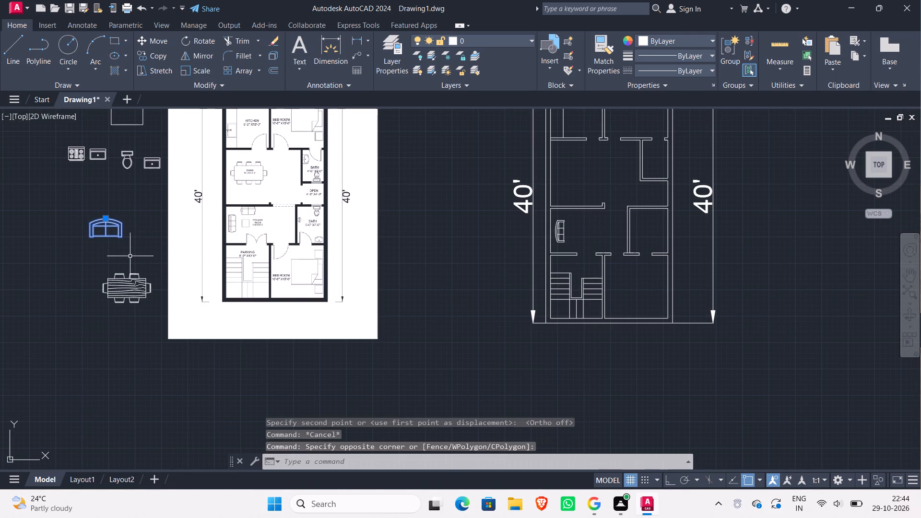
key(m)
key(Return)
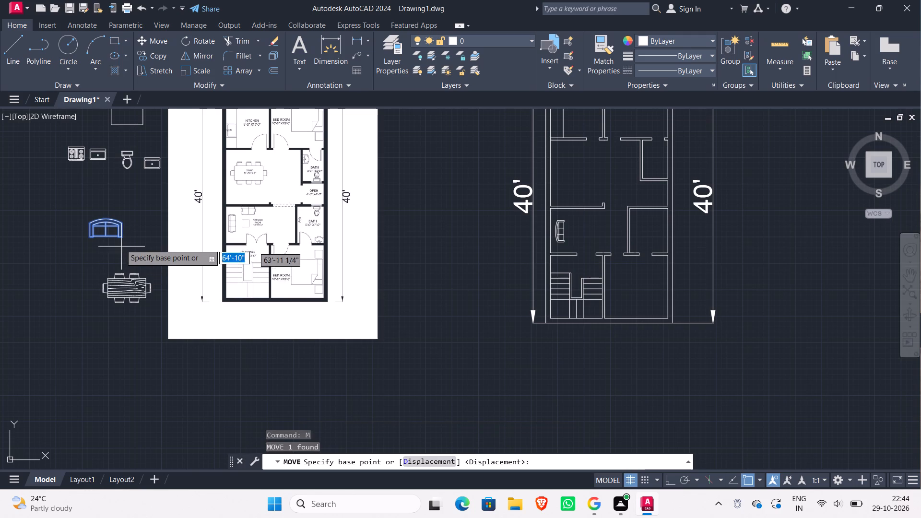
click(109, 216)
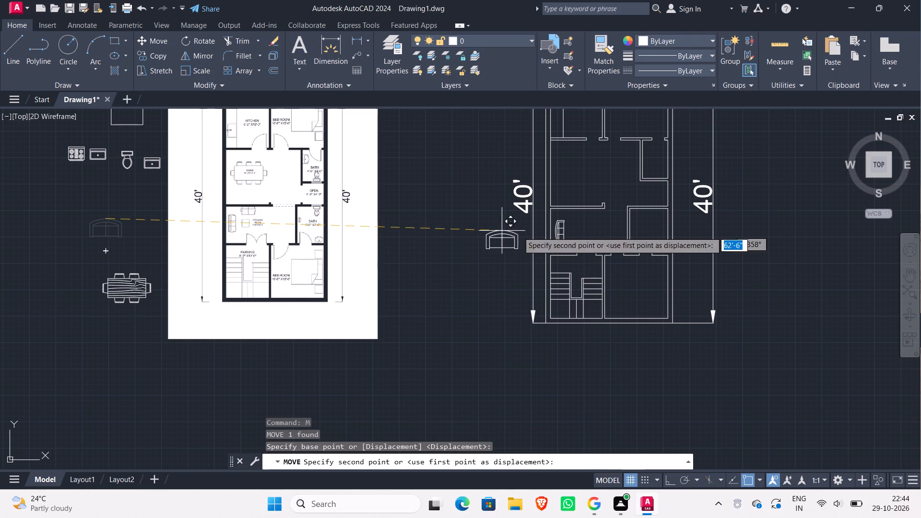
middle_drag(582, 227, 501, 234)
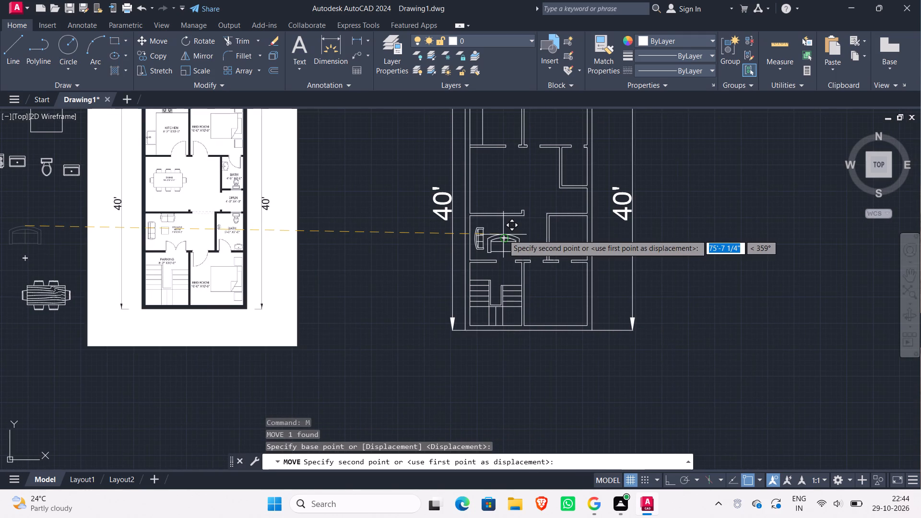
scroll(503, 235, up, 3)
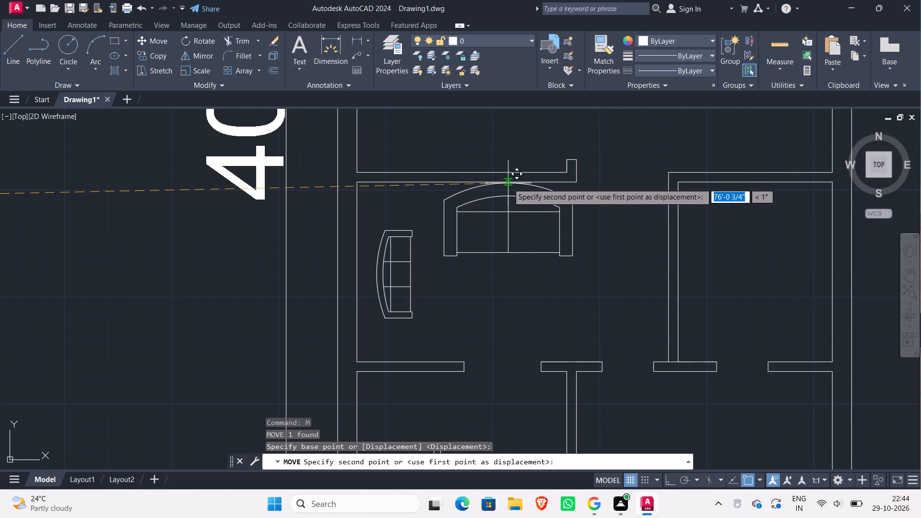
click(508, 183)
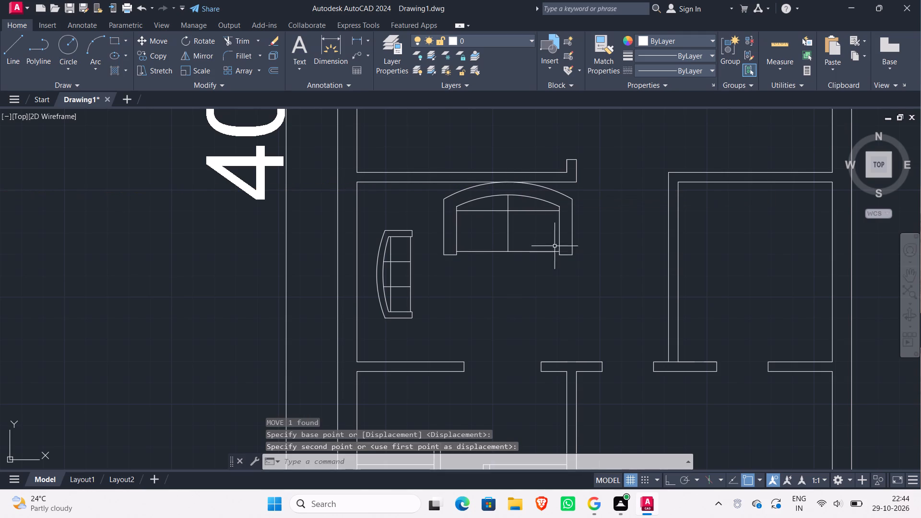
Scale down the two-seat sofa freehand about its lower-right corner so it is much smaller than the three-seat sofa.
click(630, 272)
click(530, 228)
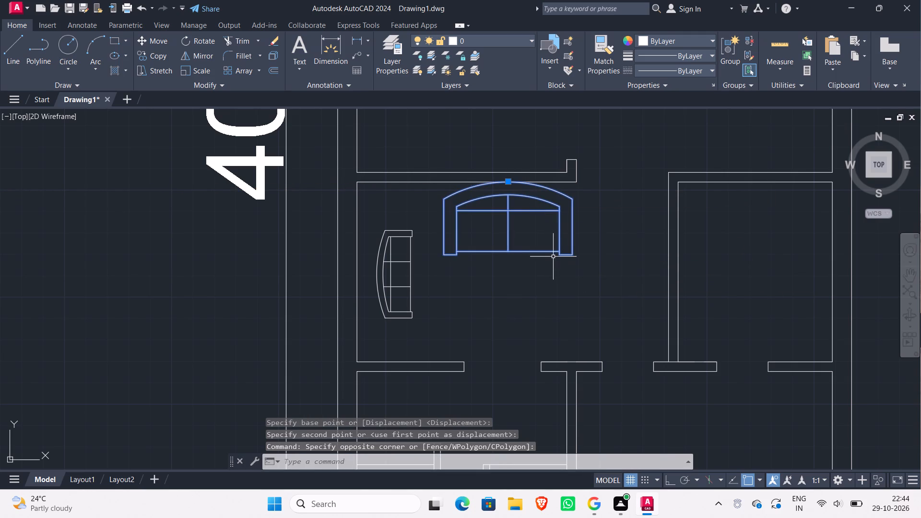
right_click(546, 232)
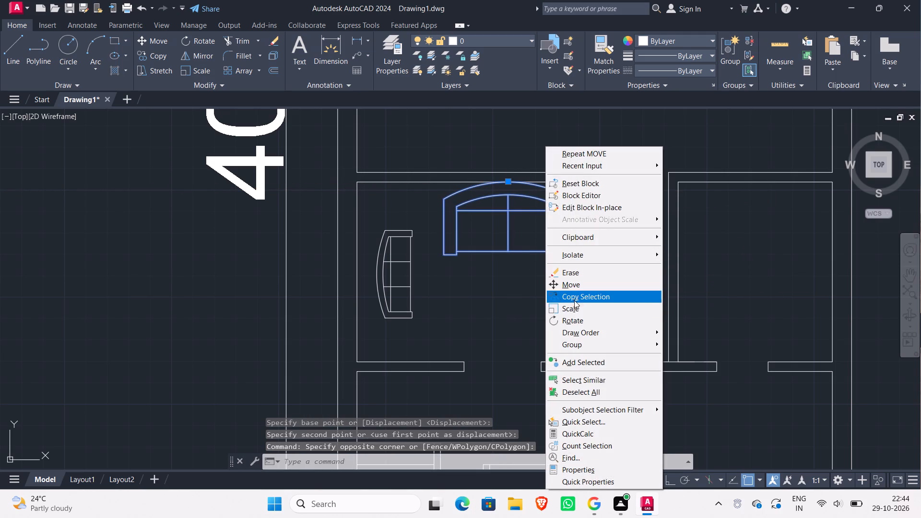
click(575, 305)
click(574, 254)
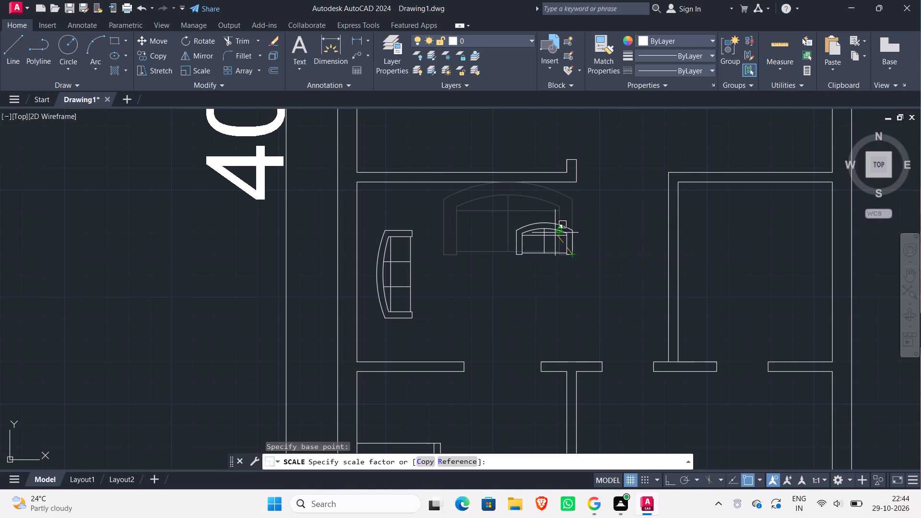
click(558, 238)
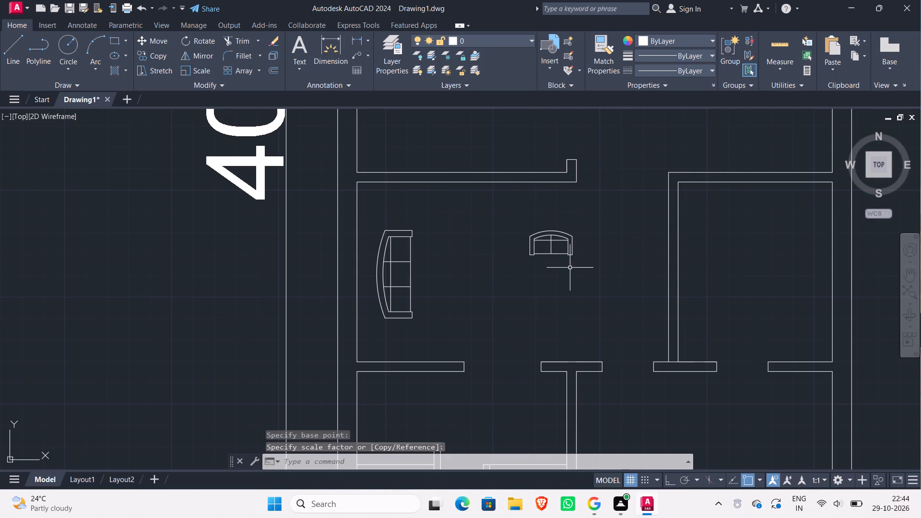
Move the reduced two-seat sofa by its back's midpoint up and left, just below the drawing room's upper wall.
click(579, 269)
click(533, 235)
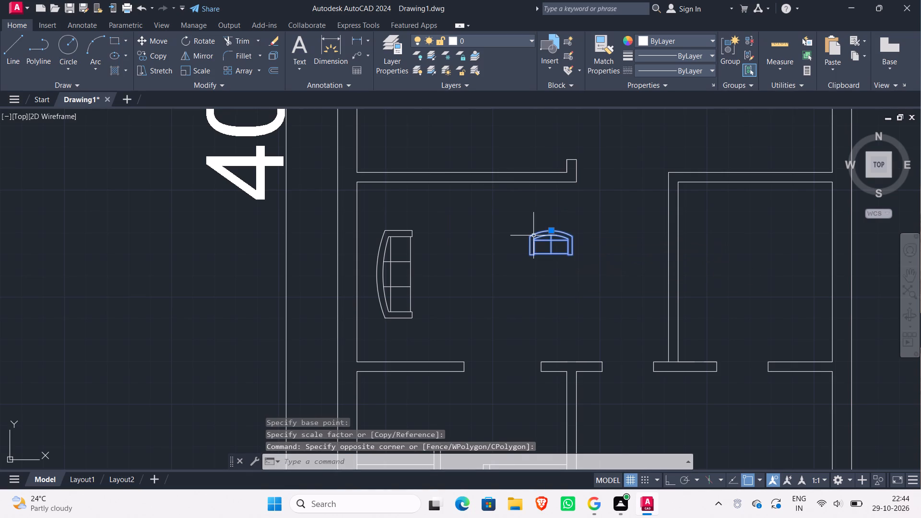
key(m)
key(Return)
click(553, 229)
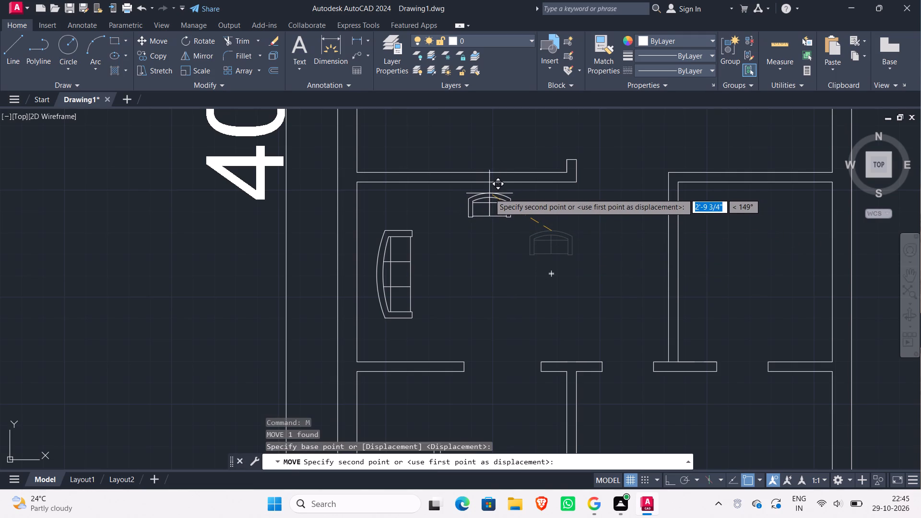
click(489, 193)
Scale the two-seat sofa up freehand about its lower-right corner so its back reaches the drawing room's upper wall.
scroll(505, 275, down, 1)
middle_drag(505, 275, 523, 237)
scroll(523, 238, down, 1)
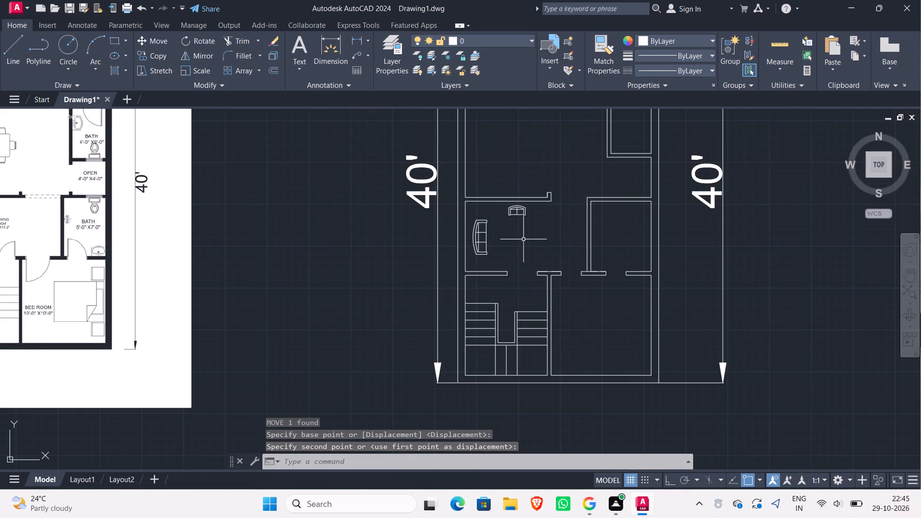
scroll(456, 253, down, 1)
scroll(416, 259, up, 1)
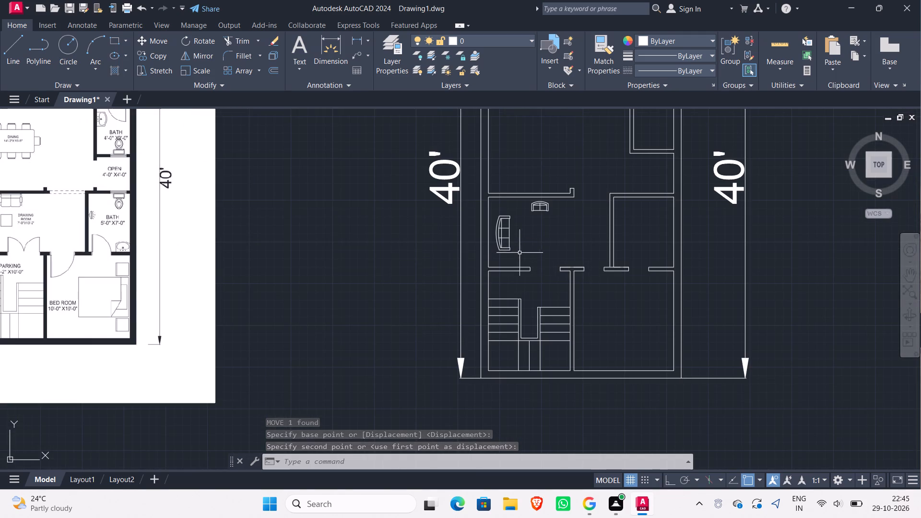
scroll(554, 244, up, 1)
click(556, 197)
click(514, 185)
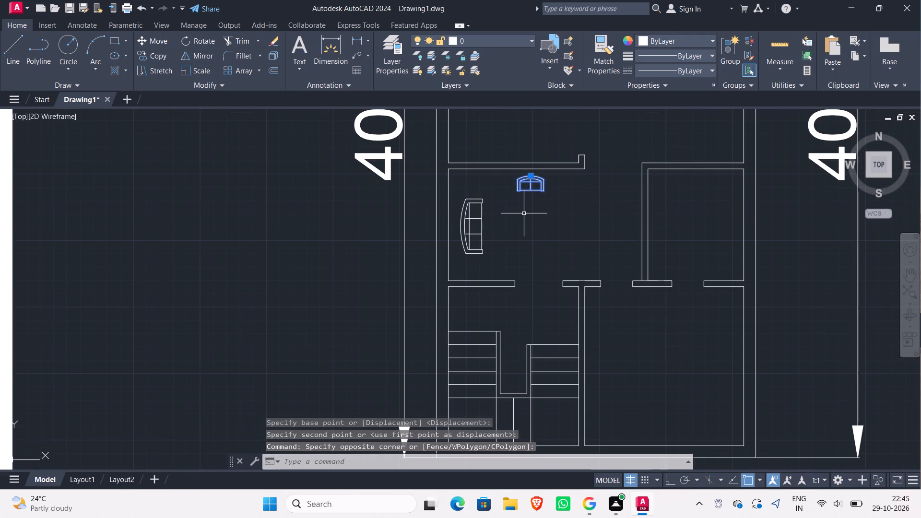
text(sc)
key(Return)
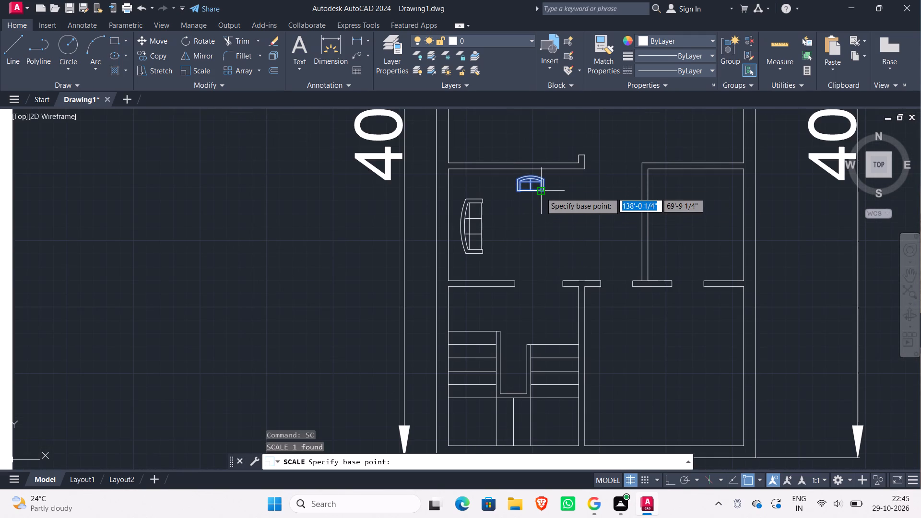
click(541, 192)
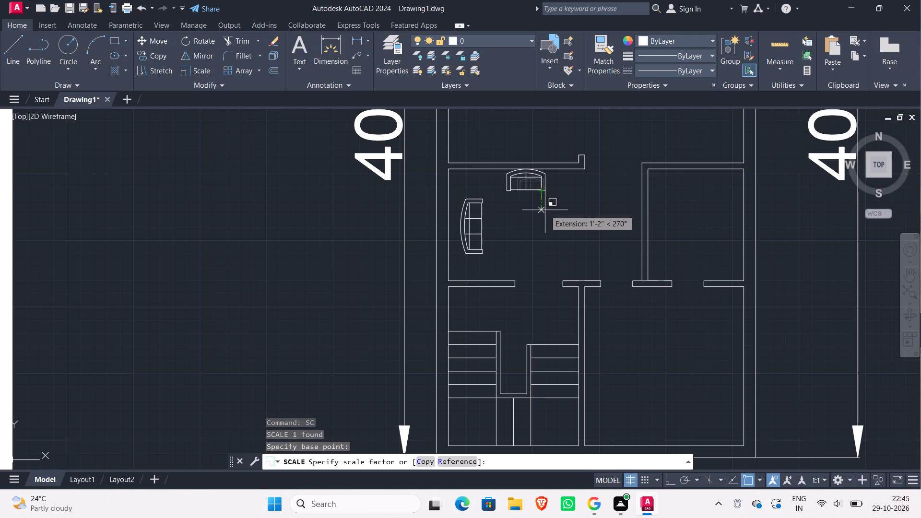
click(545, 210)
Shift the two-seat sofa by its back's midpoint slightly left along the drawing room's upper wall, towards the three-seat sofa.
click(553, 197)
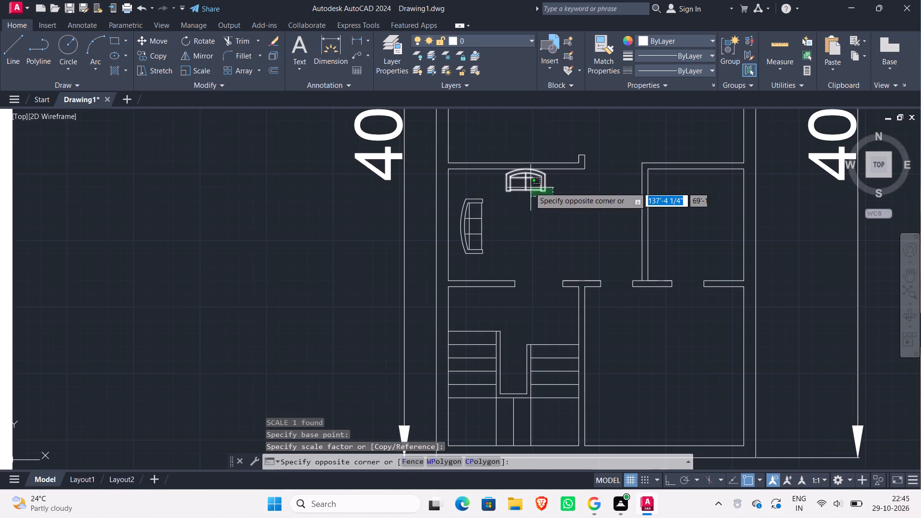
click(530, 187)
key(m)
key(Return)
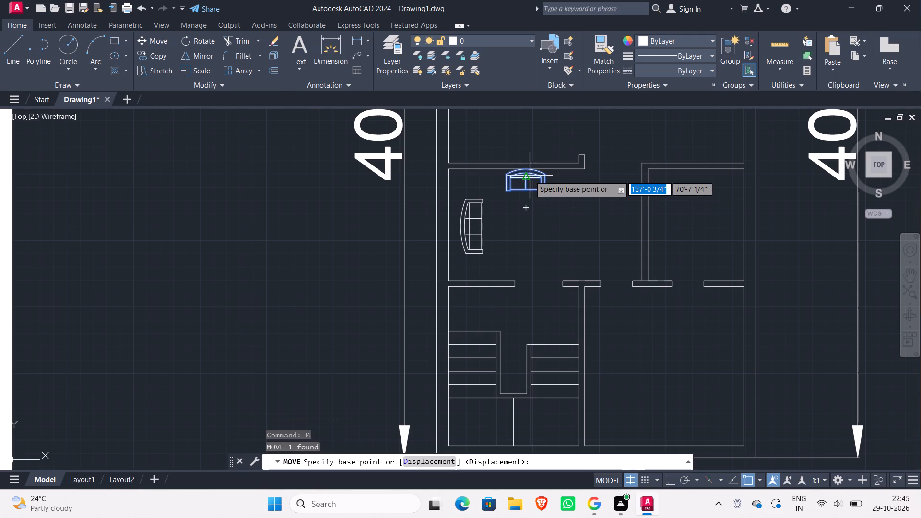
click(526, 168)
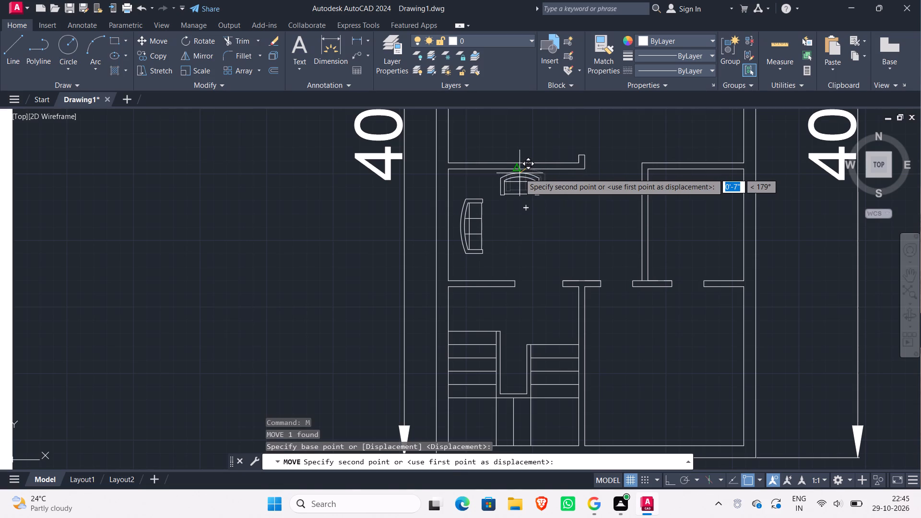
click(520, 173)
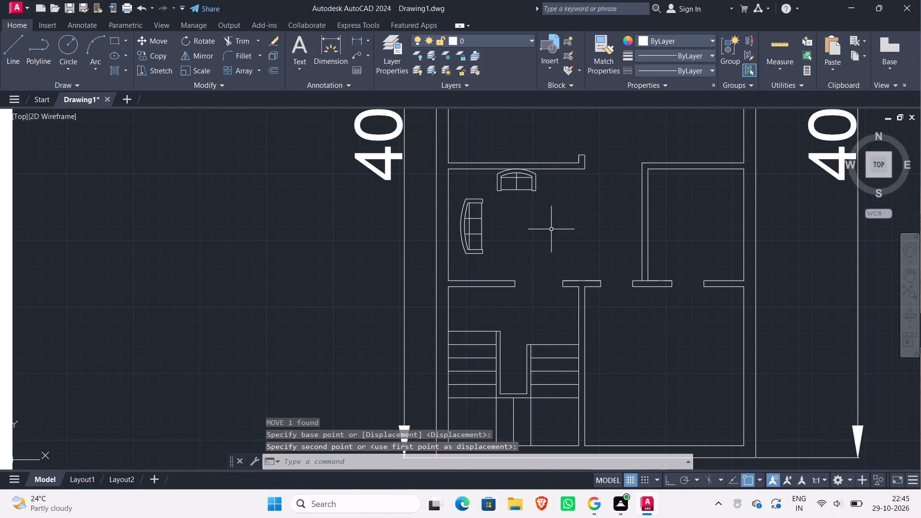
scroll(525, 226, down, 1)
scroll(367, 235, down, 1)
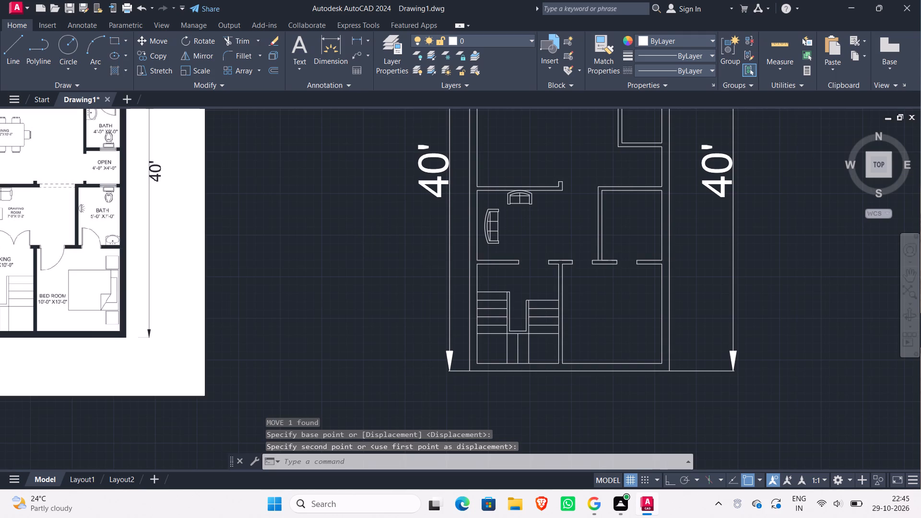
key(Escape)
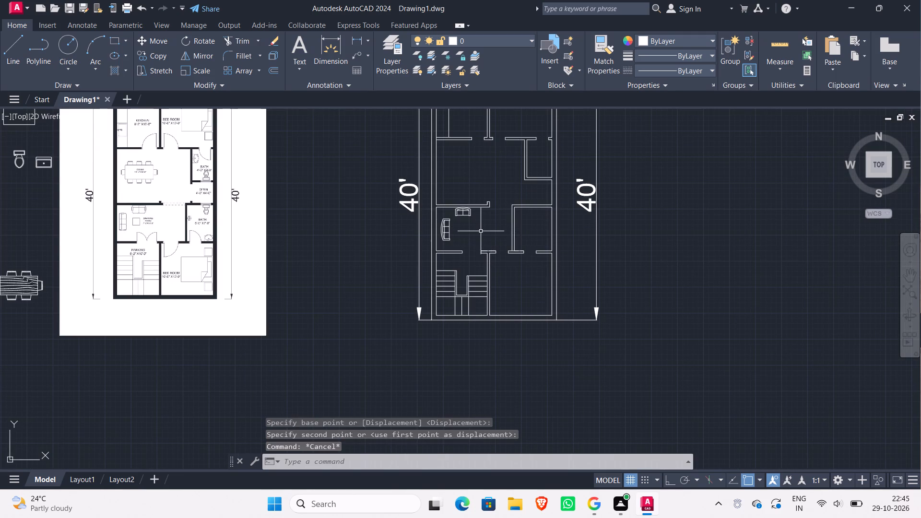
Draw a rectangular centre table from four lines, about 1'-6" wide by 1'-9" tall, between the two drawing room sofas, with Ortho on.
drag(481, 226, 491, 224)
key(l)
key(Return)
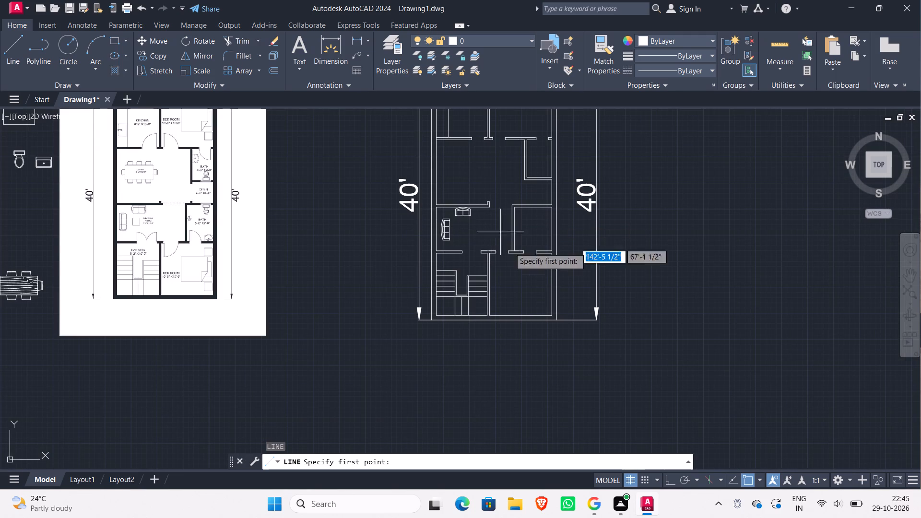
click(673, 477)
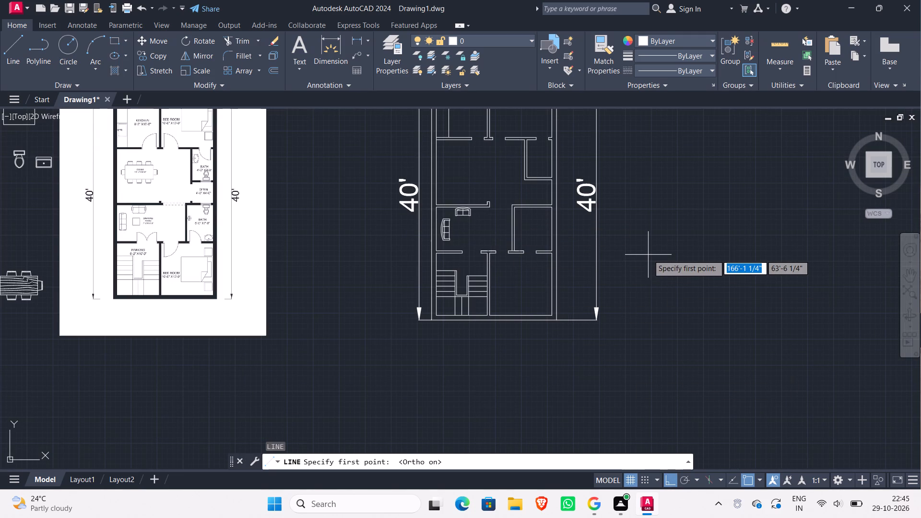
key(Escape)
key(l)
key(Return)
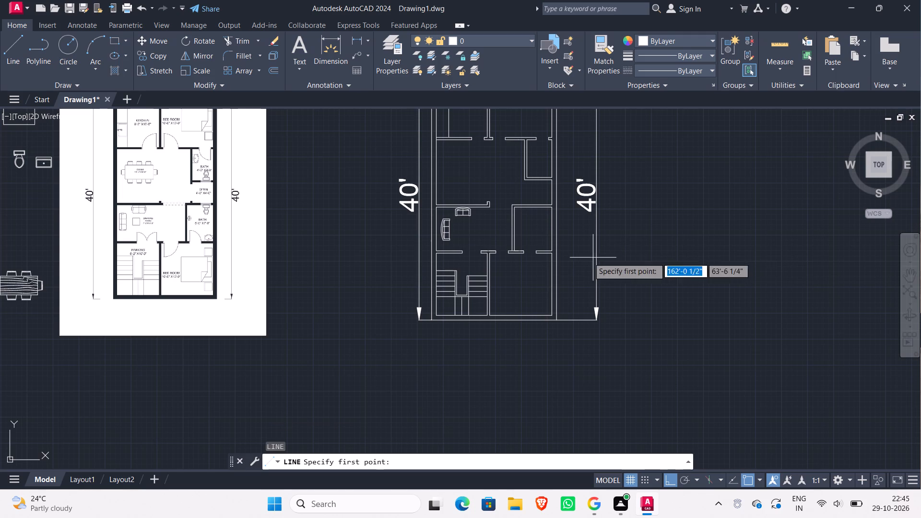
scroll(463, 225, up, 3)
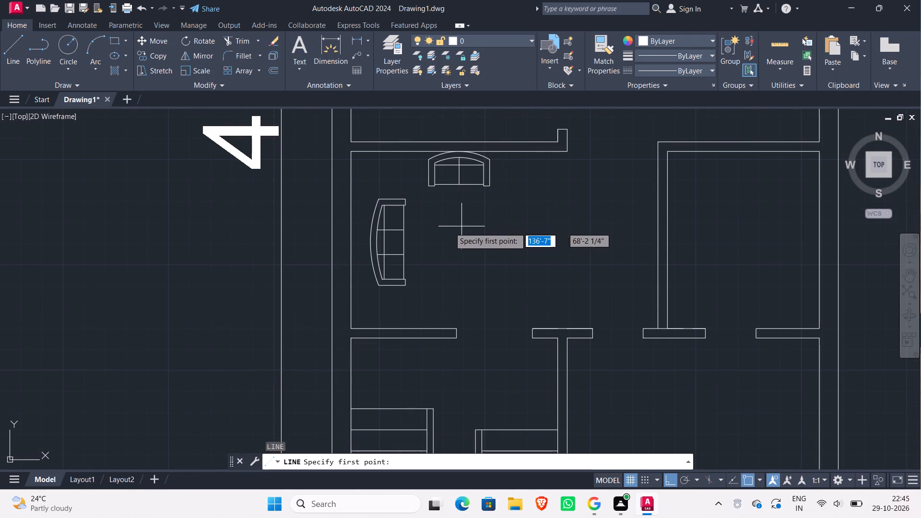
click(443, 218)
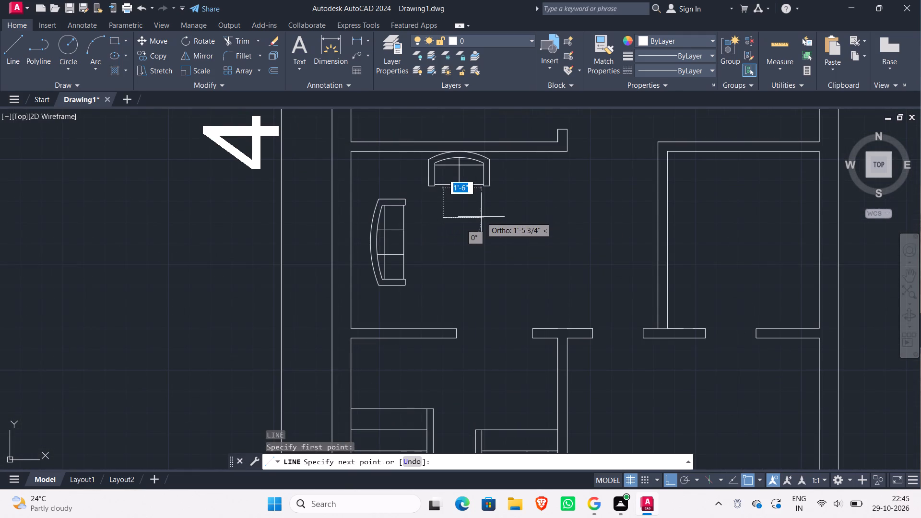
click(481, 217)
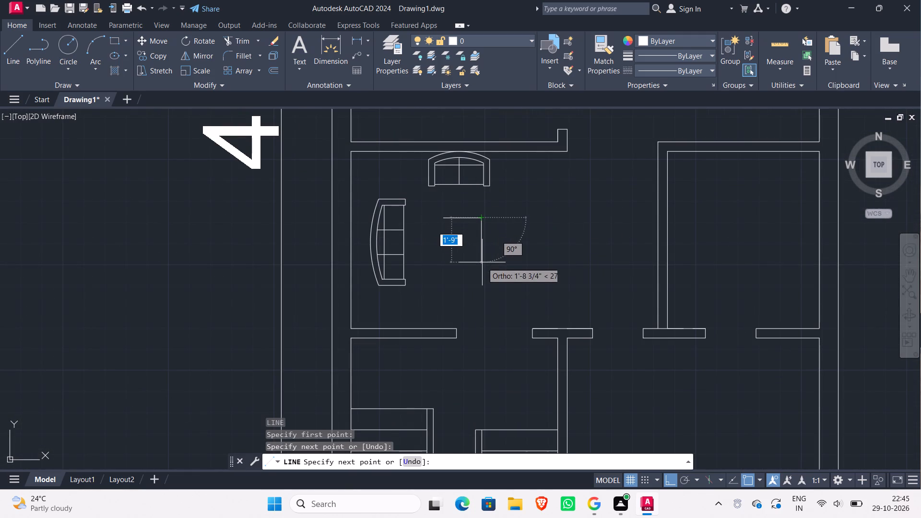
click(482, 262)
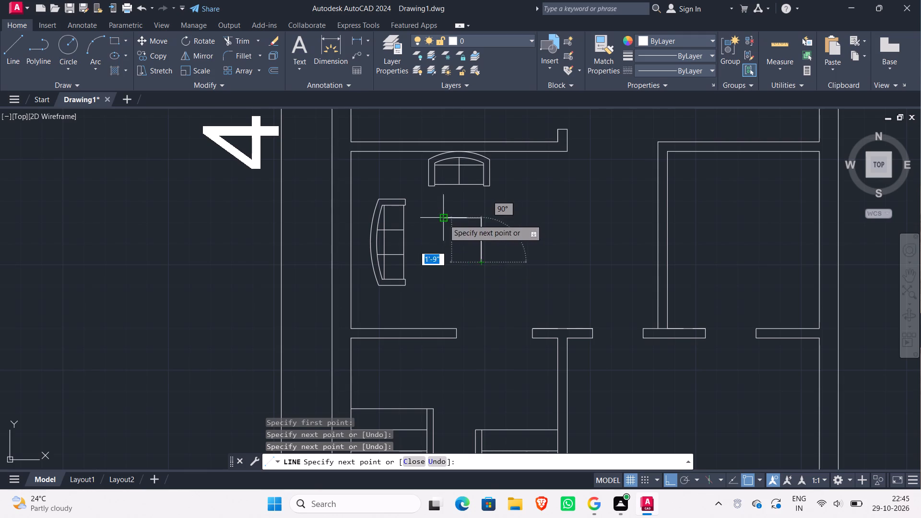
click(442, 262)
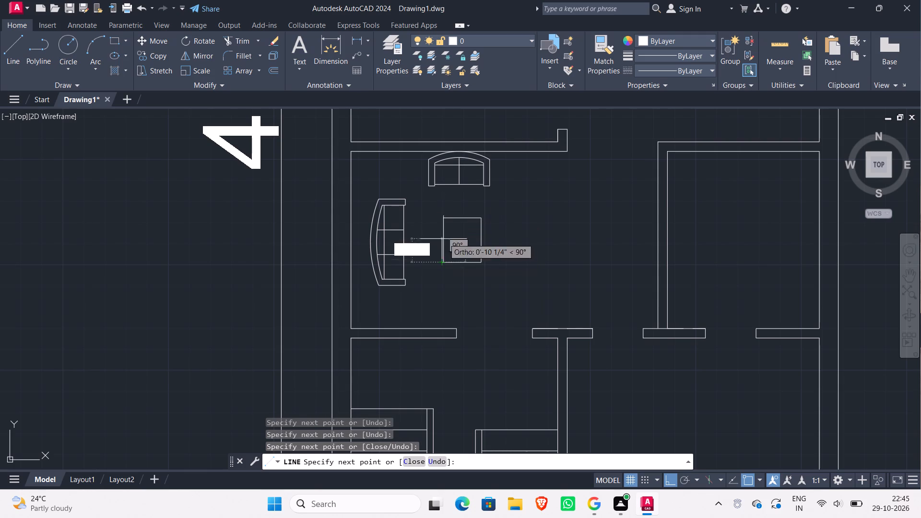
click(446, 219)
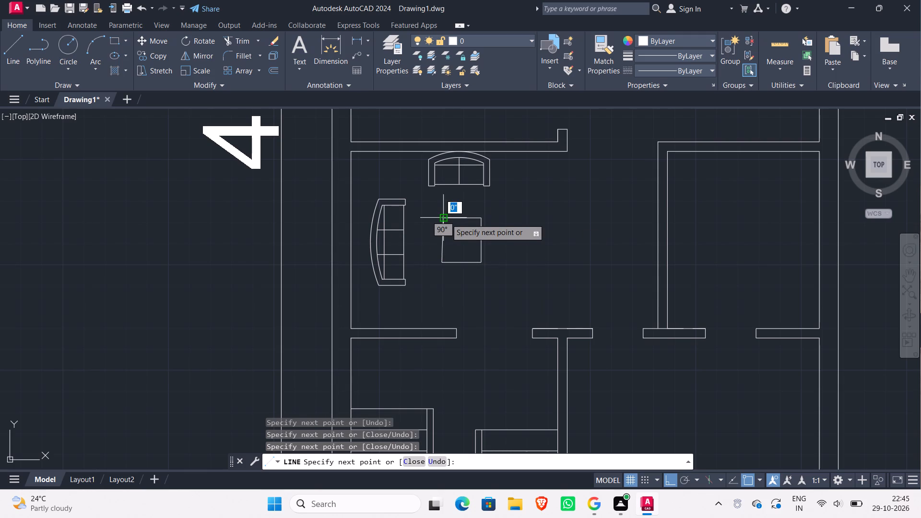
key(Escape)
Move the six-chair dining table block by its centre into the dining area above the drawing room, with Ortho off.
scroll(510, 257, down, 3)
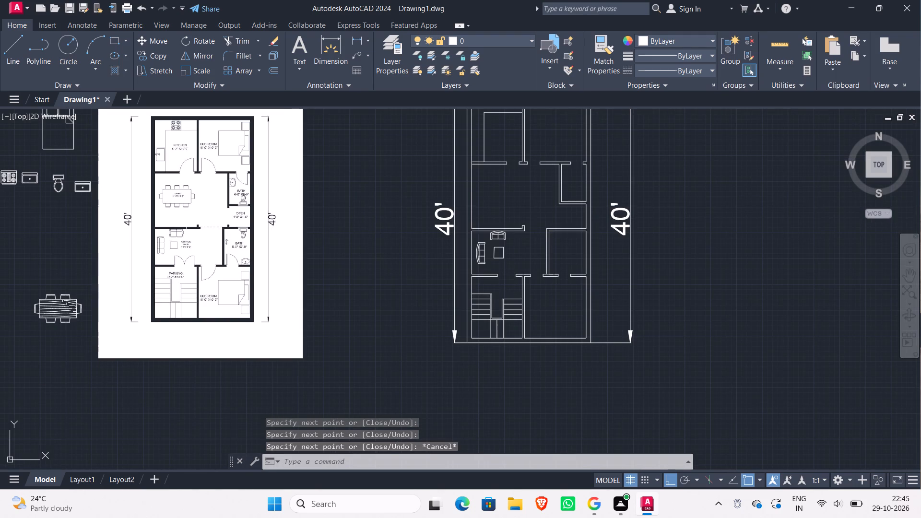
scroll(191, 257, up, 2)
scroll(191, 257, down, 2)
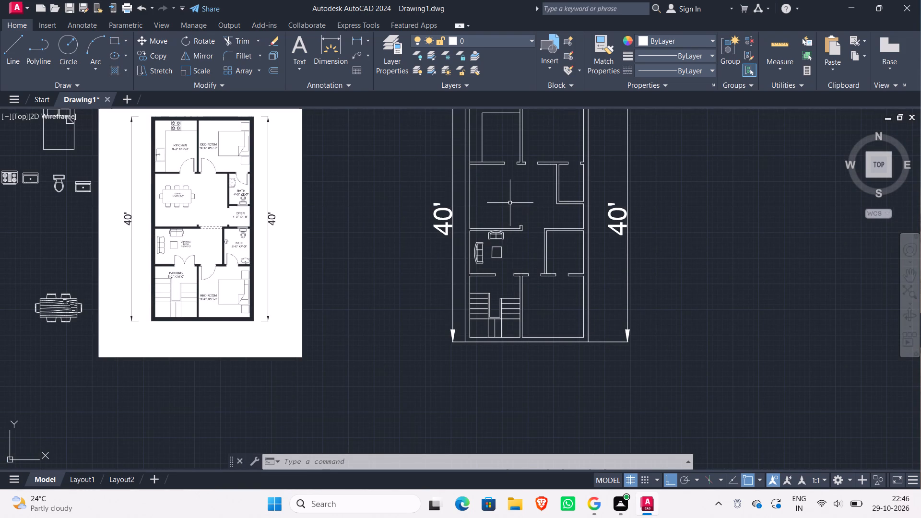
middle_drag(502, 203, 586, 202)
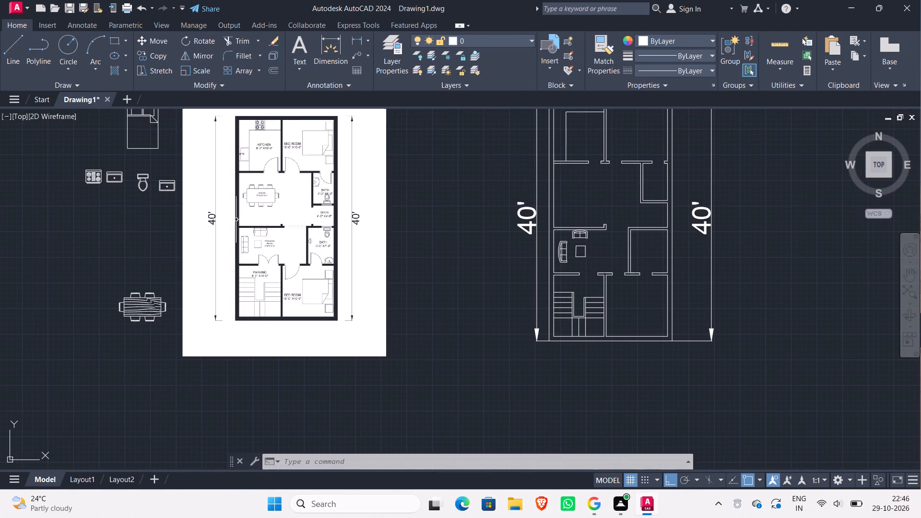
click(168, 331)
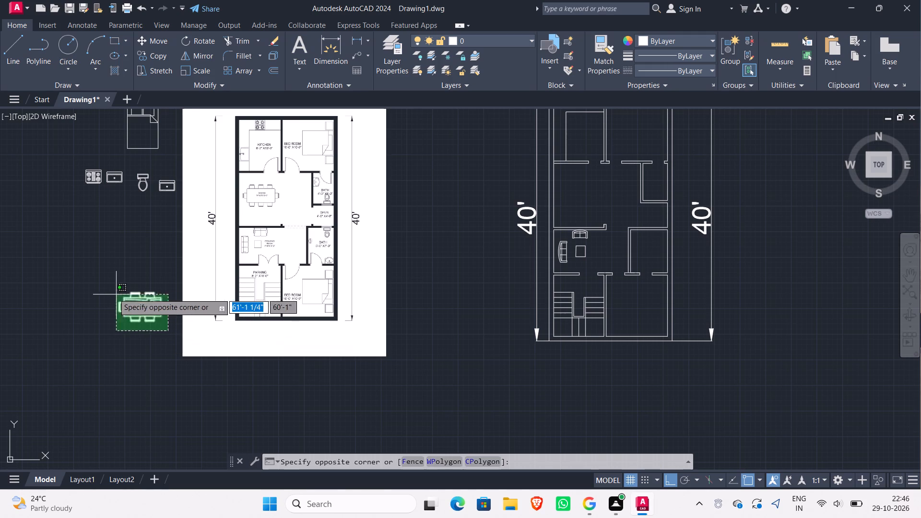
click(101, 280)
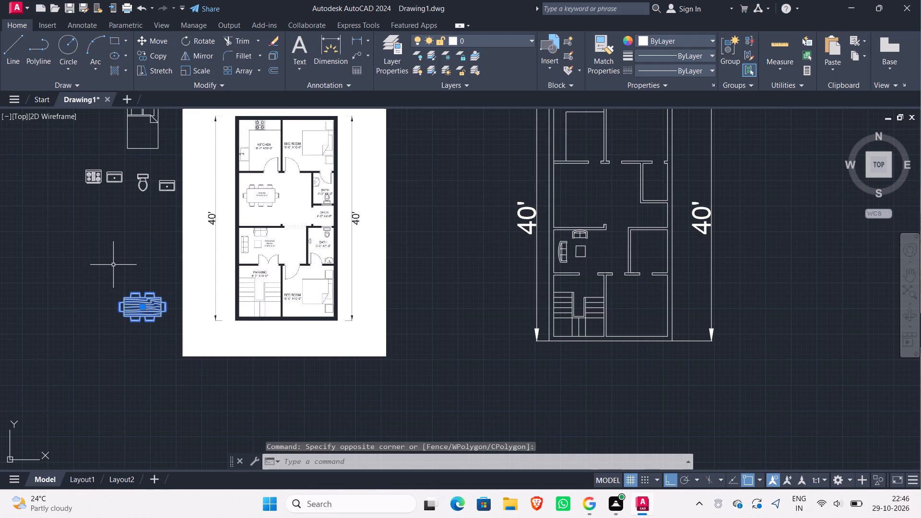
key(m)
key(Return)
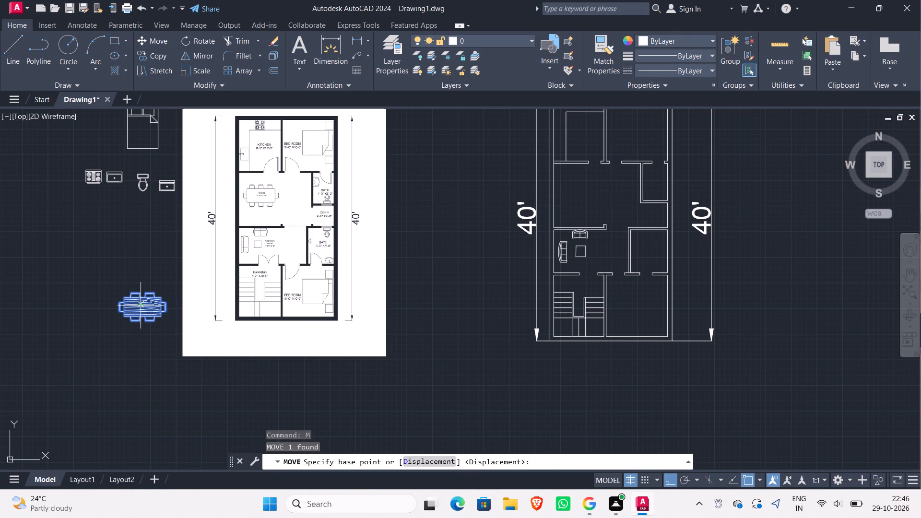
click(141, 306)
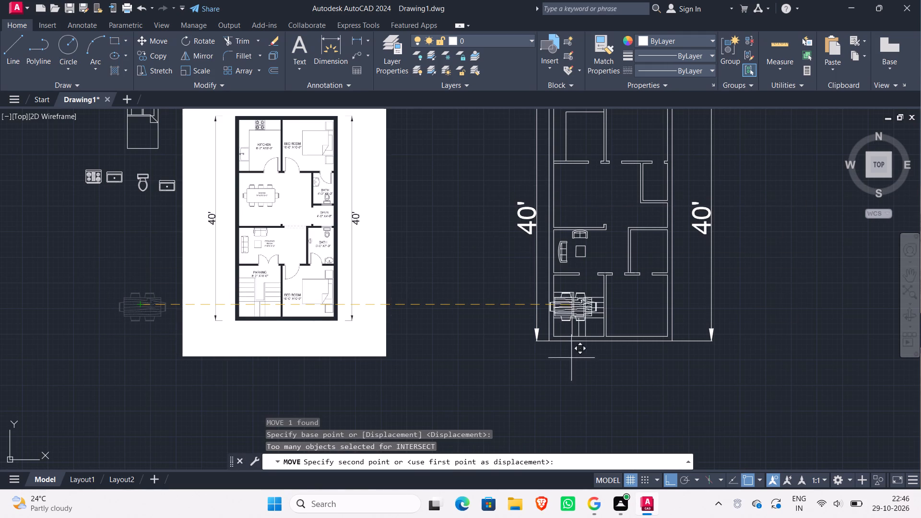
click(669, 482)
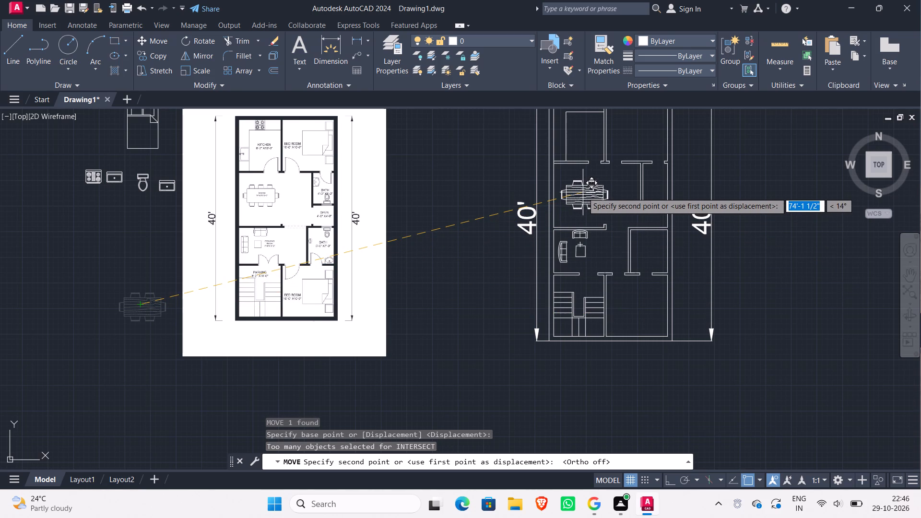
click(583, 192)
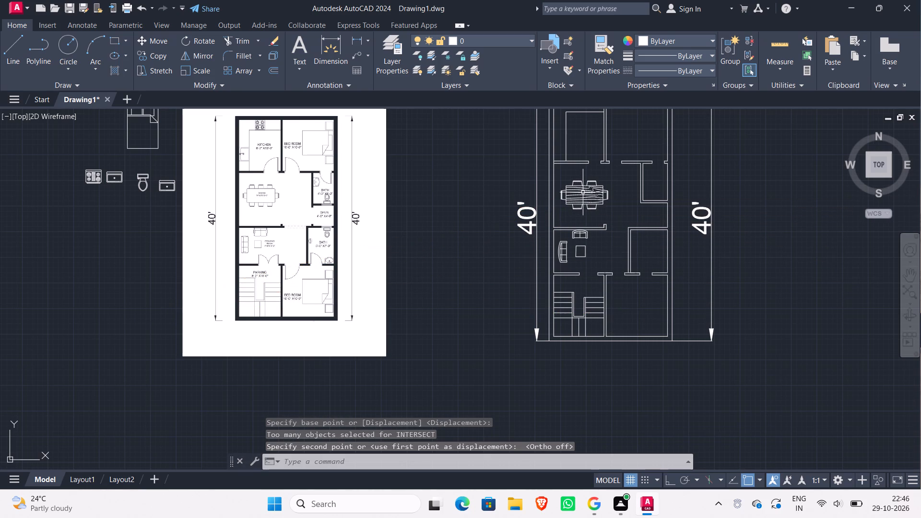
Scale the dining table very slightly down freehand about a point near its lower-right corner.
middle_drag(607, 212, 596, 231)
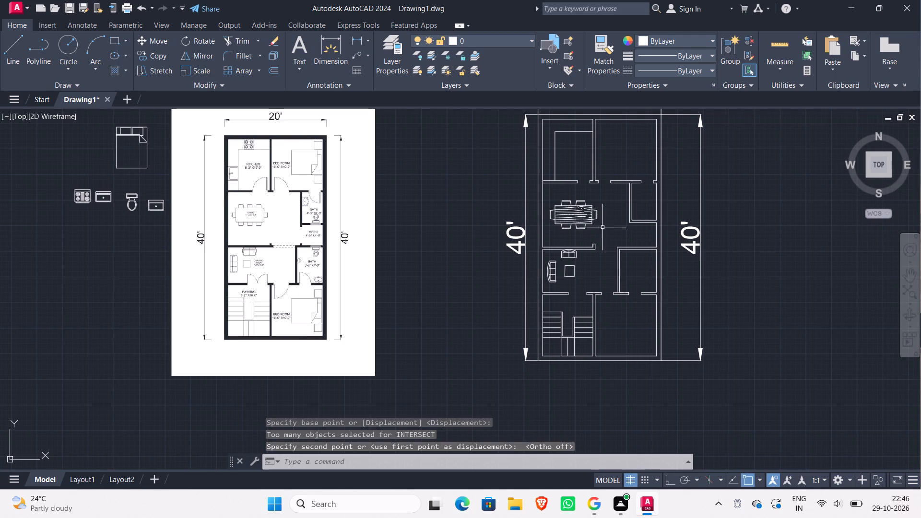
click(596, 229)
click(543, 205)
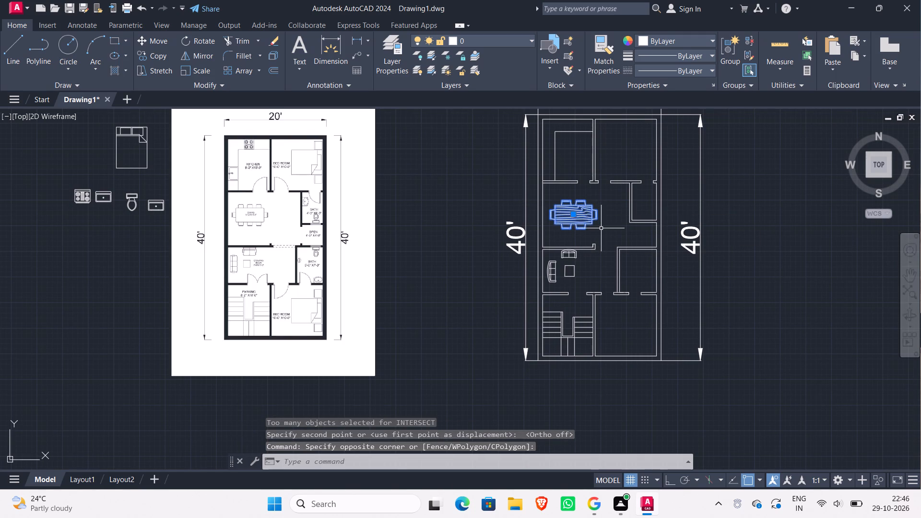
text(sc)
key(Return)
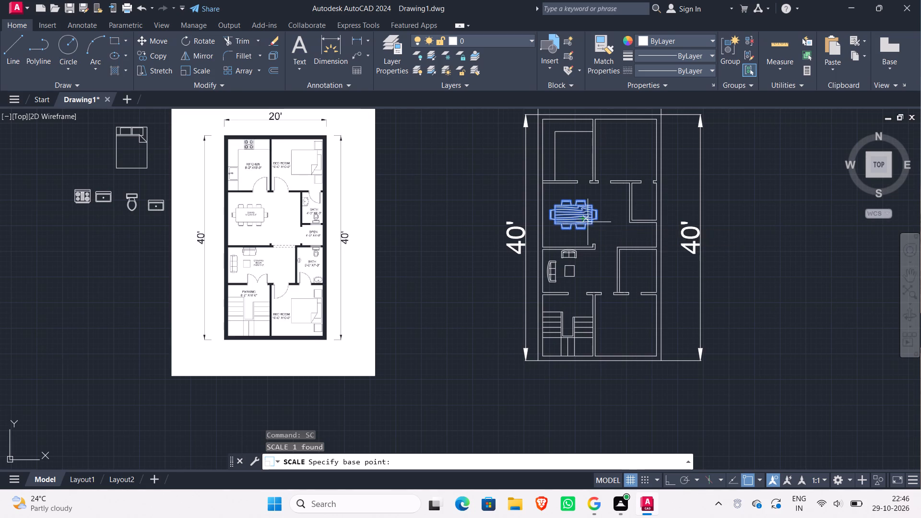
click(590, 223)
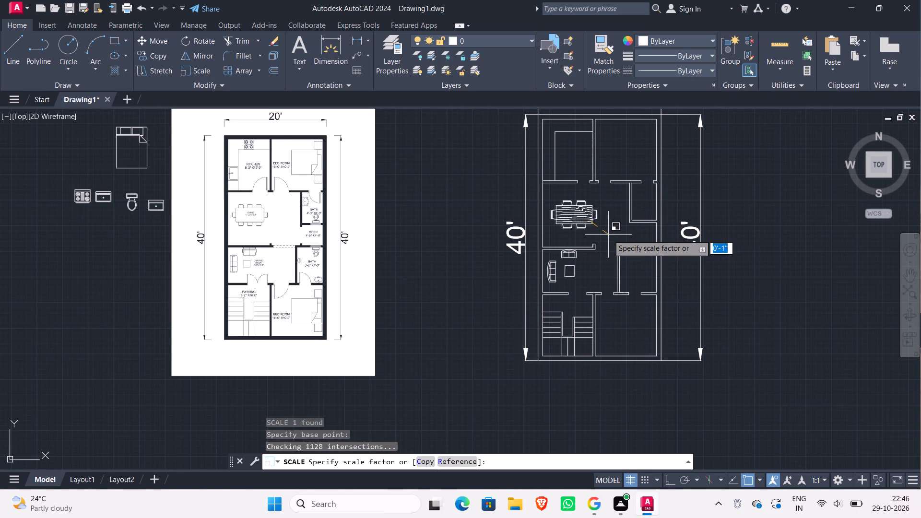
click(608, 235)
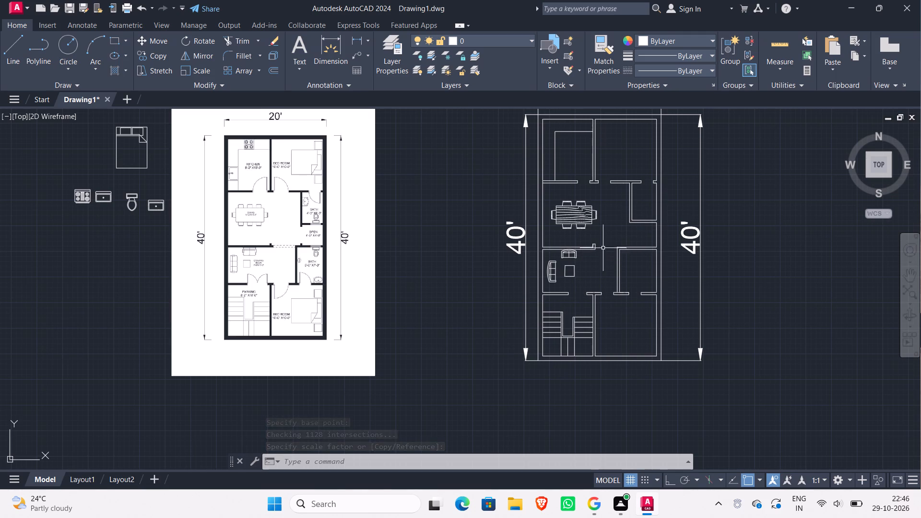
Draw two parallel horizontal lines across the opening between the drawing room and dining area, joining the wall stub to the bath wall.
scroll(601, 254, up, 1)
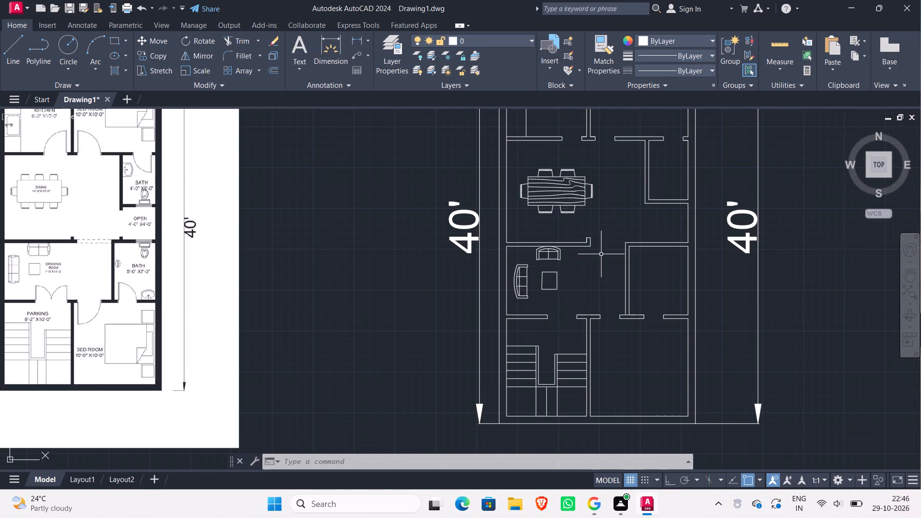
key(l)
key(Return)
scroll(599, 248, up, 1)
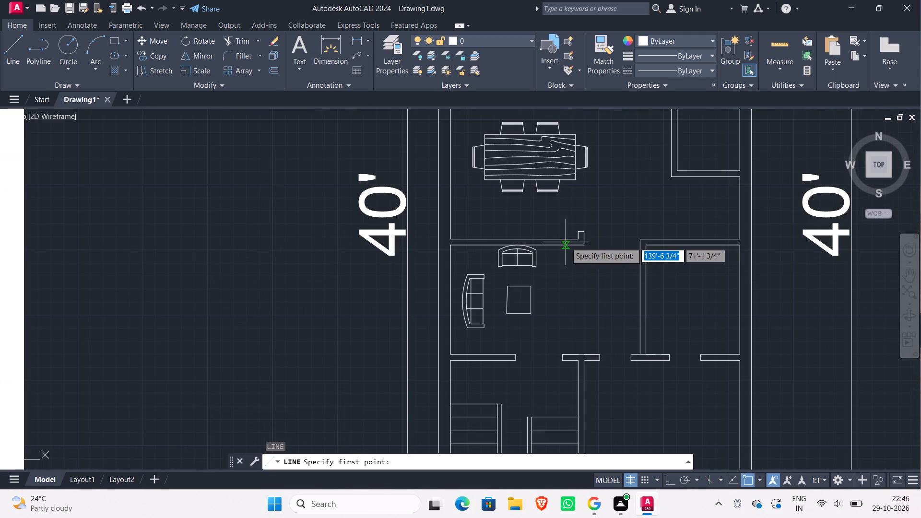
click(580, 245)
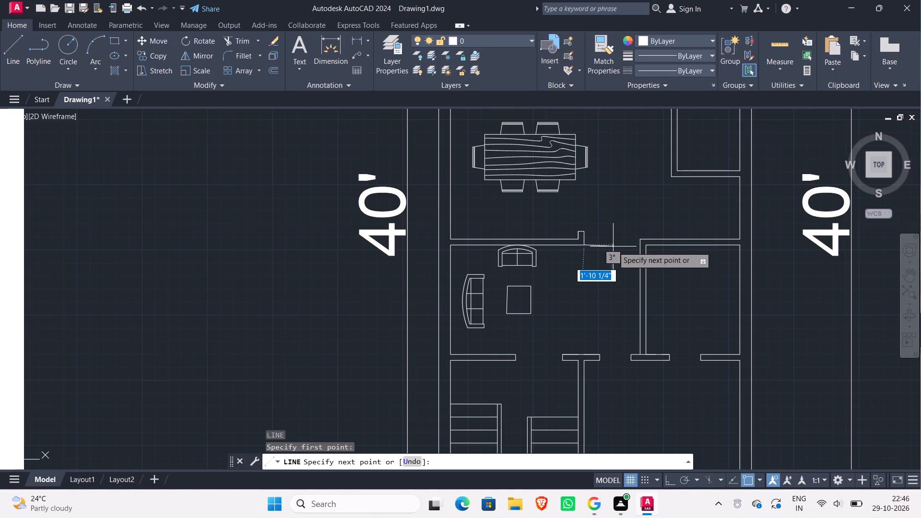
click(642, 247)
key(Escape)
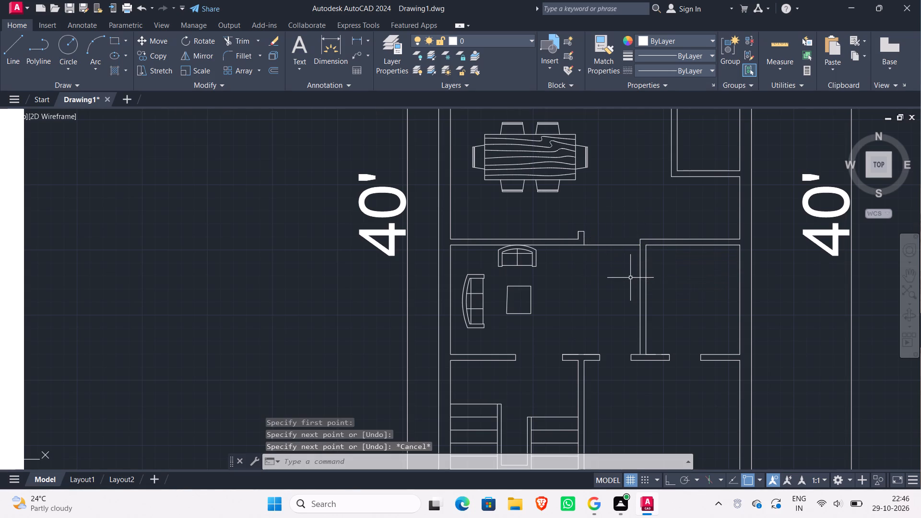
key(l)
key(Return)
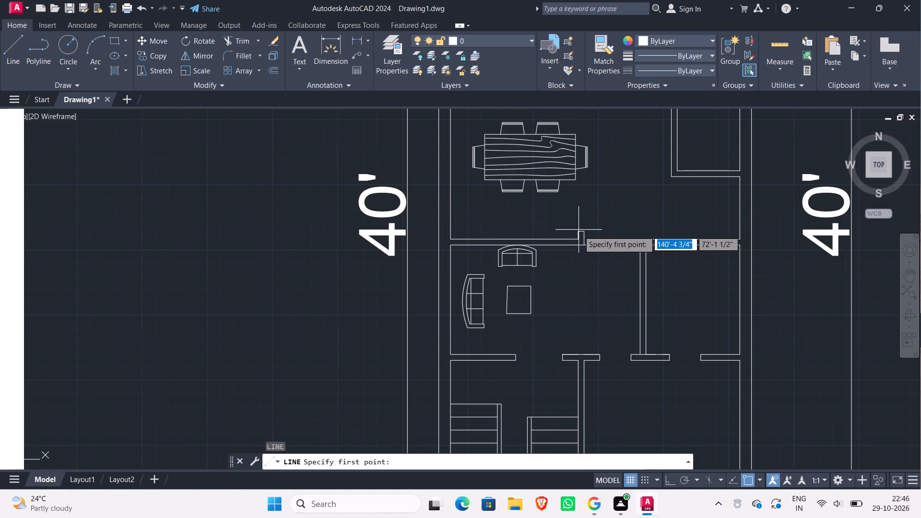
click(579, 239)
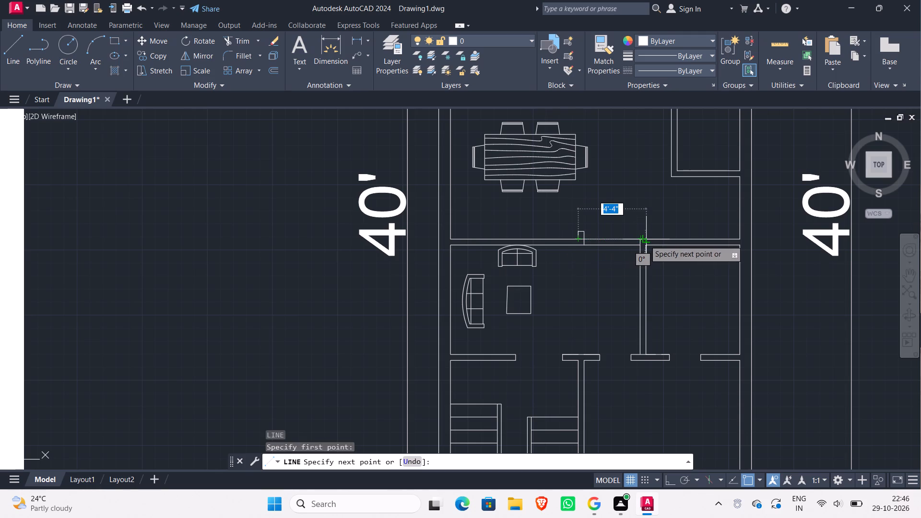
click(641, 238)
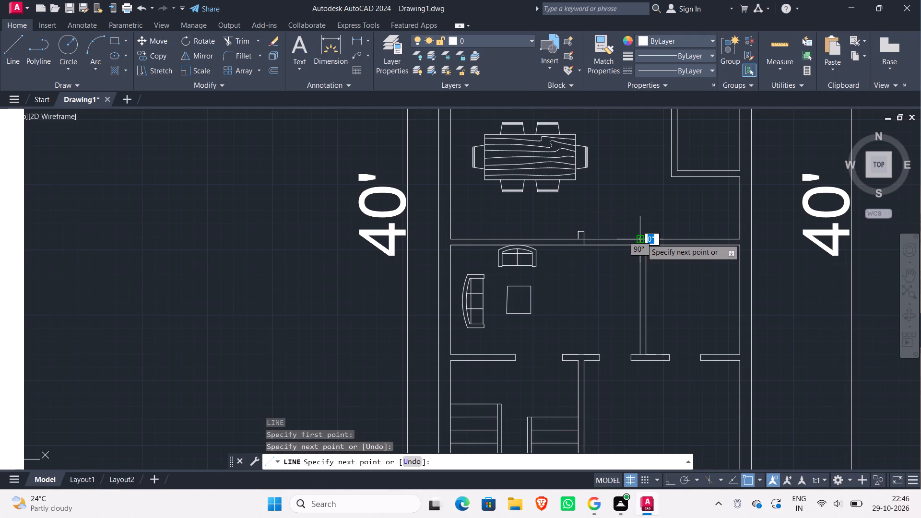
key(Escape)
Load the ISO dash linetype ACAD_ISO02W100 from acadiso.lin into the drawing.
click(633, 259)
click(615, 228)
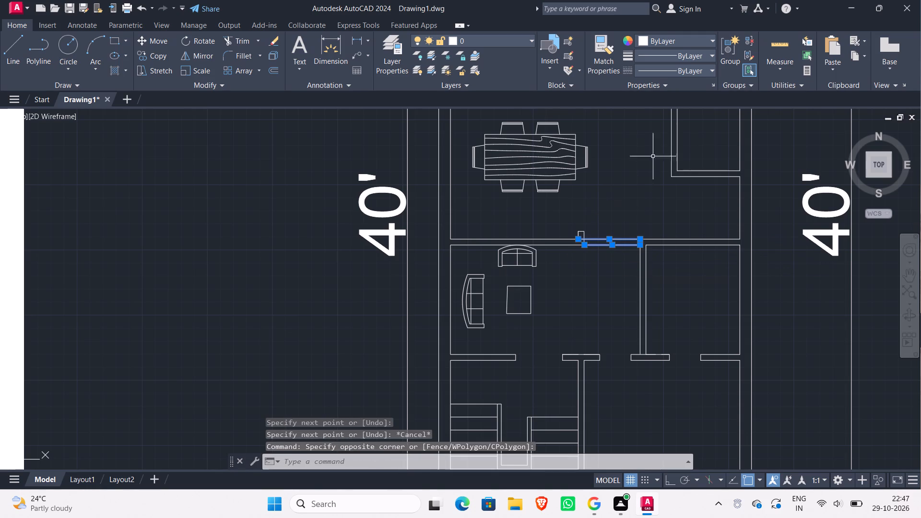
click(709, 68)
click(690, 121)
click(562, 161)
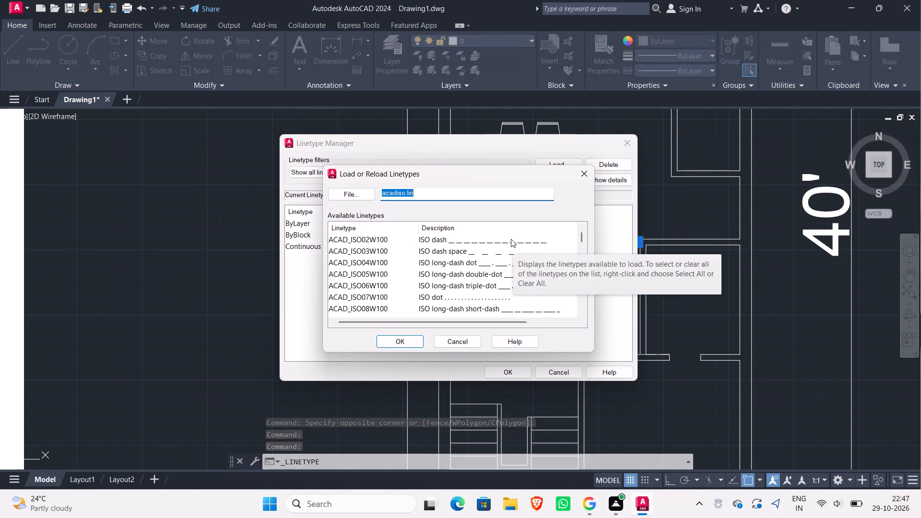
click(511, 239)
click(511, 243)
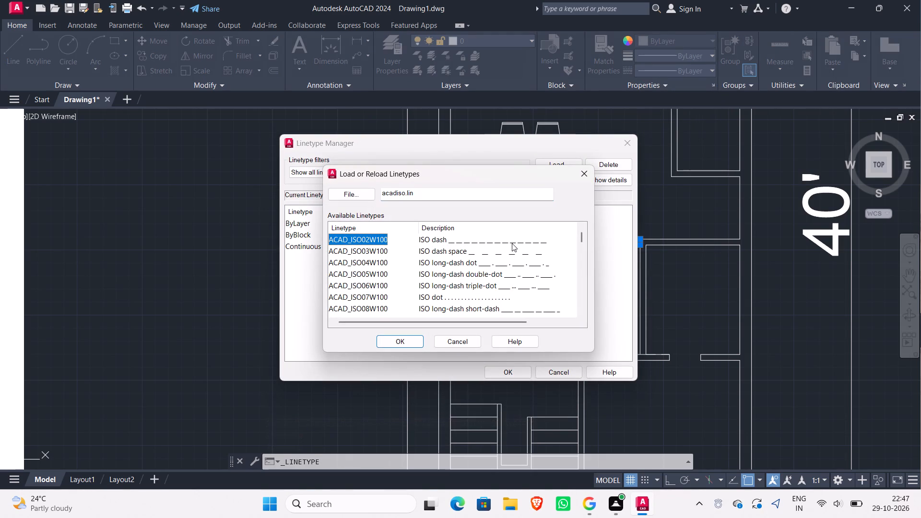
click(512, 243)
click(412, 338)
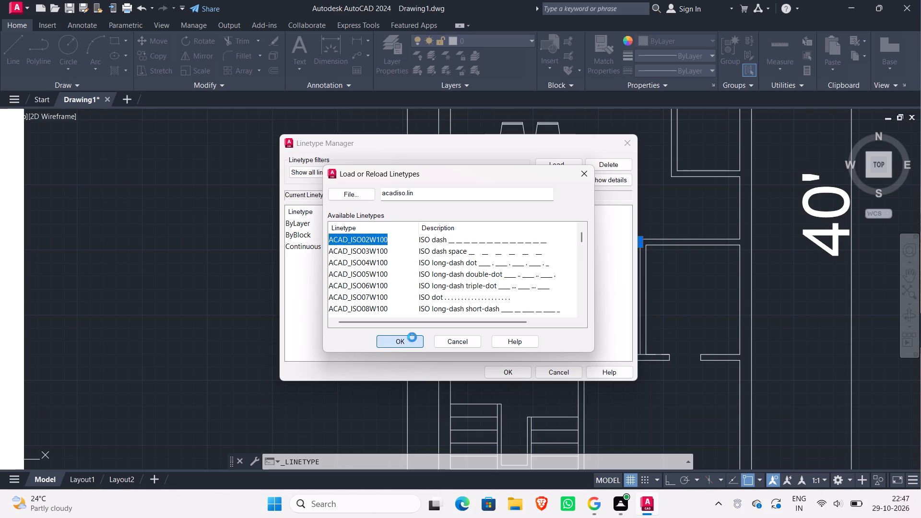
click(501, 372)
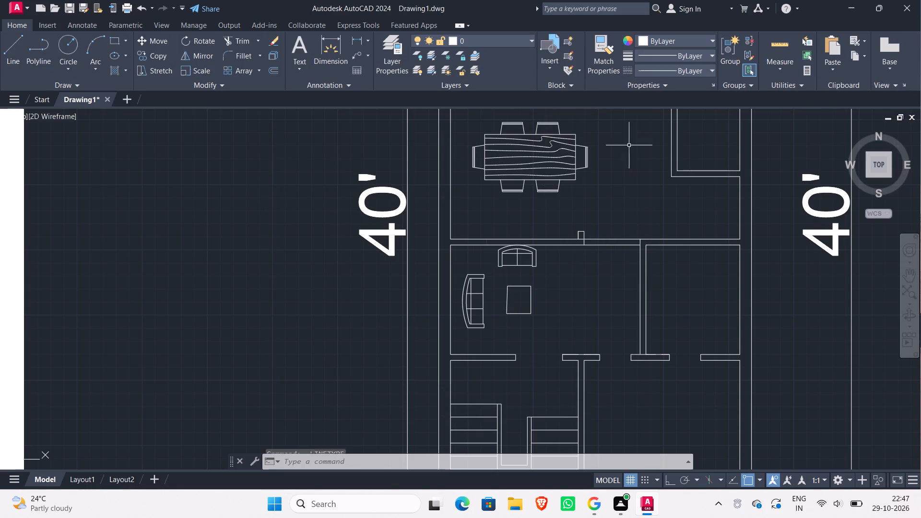
Change the two parallel lines across the opening between drawing room and dining area to the ACAD_ISO02W100 linetype.
click(599, 256)
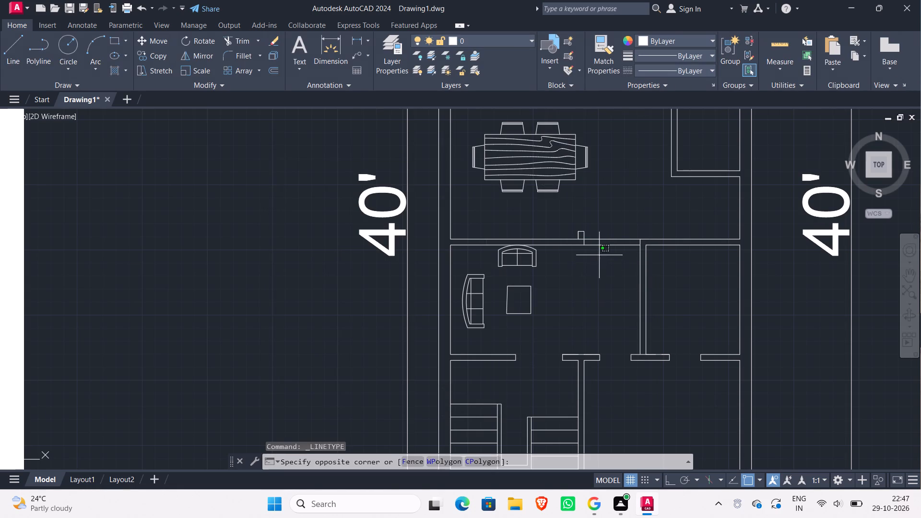
click(601, 238)
click(606, 259)
click(605, 225)
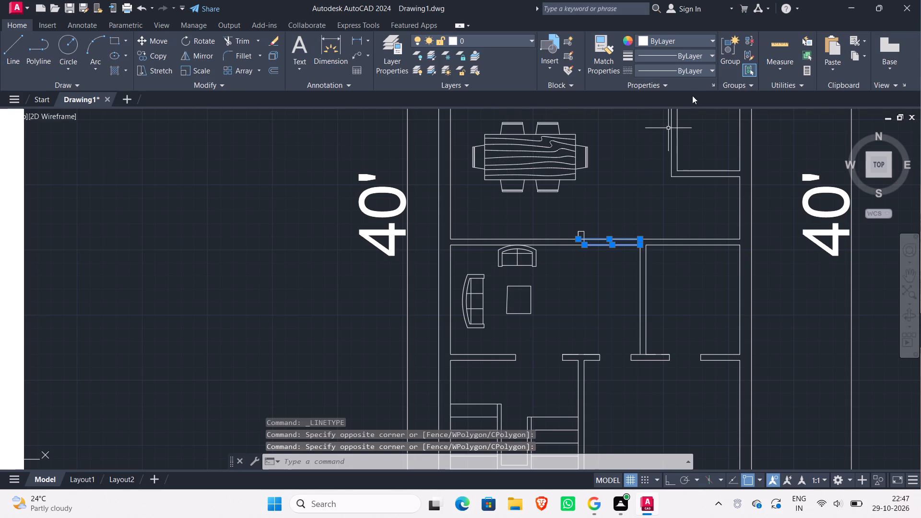
click(706, 69)
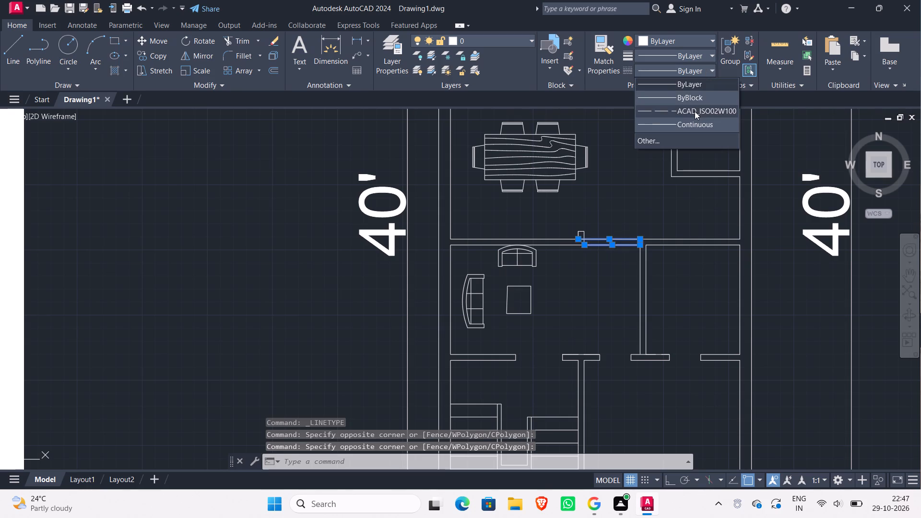
click(695, 111)
key(Escape)
Copy the double bed block by the midpoint of its head edge into the lower bedroom beside the staircase.
scroll(596, 322, down, 1)
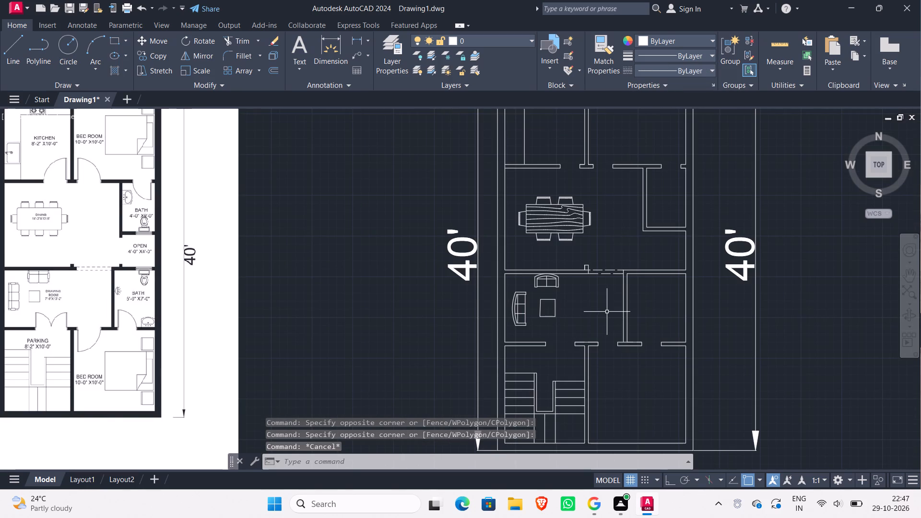
middle_drag(607, 310, 590, 239)
scroll(590, 239, down, 1)
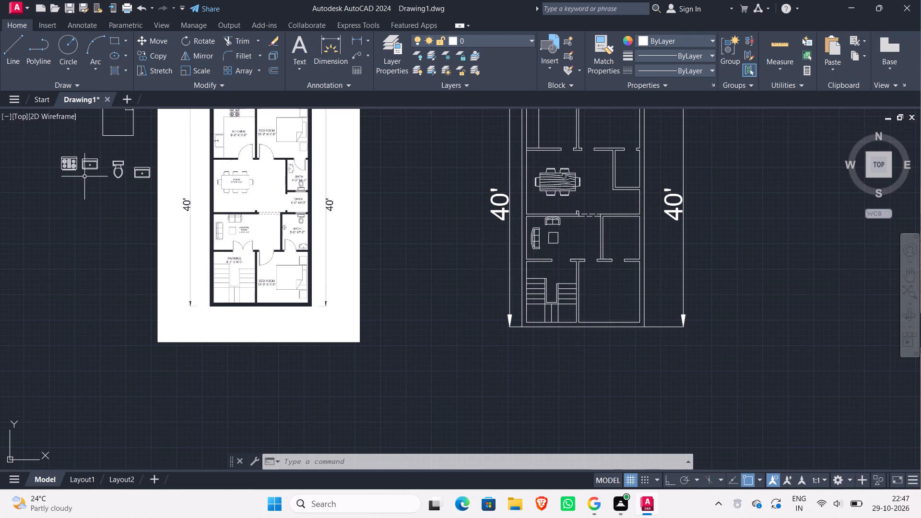
middle_drag(89, 173, 94, 198)
middle_click(117, 170)
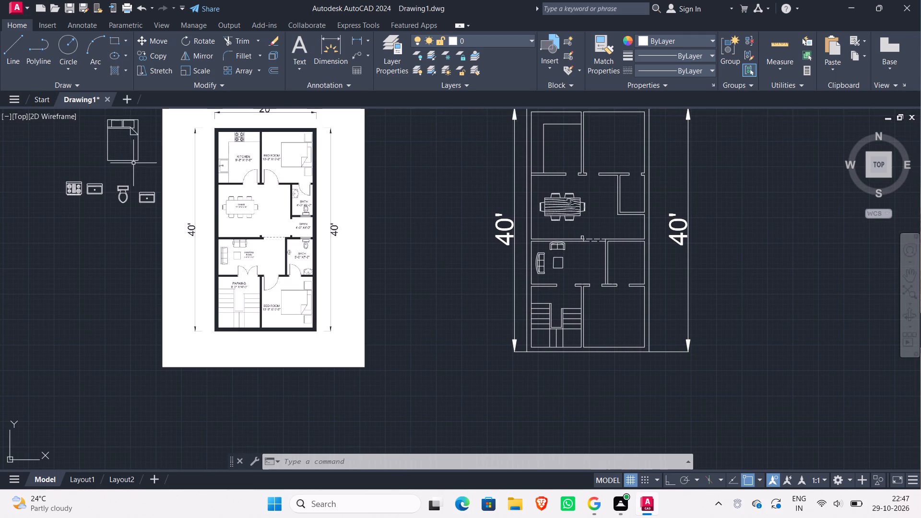
click(148, 169)
click(114, 122)
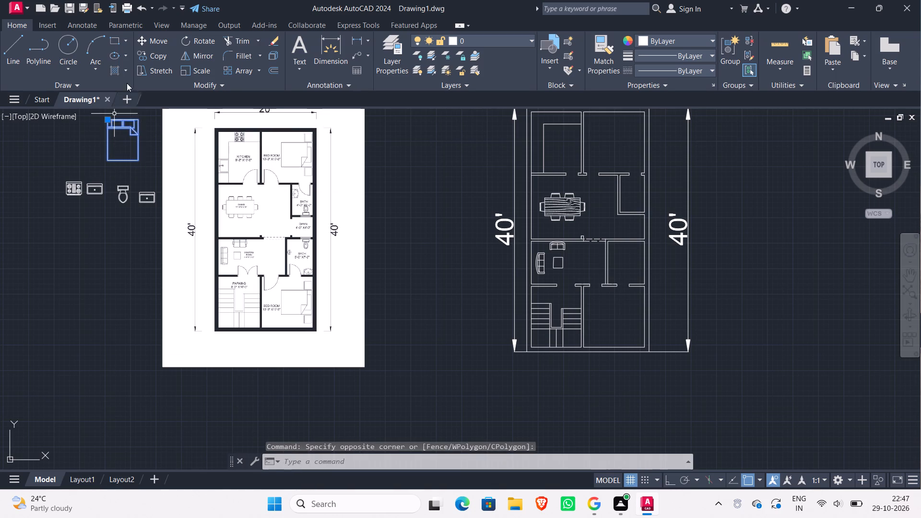
click(162, 53)
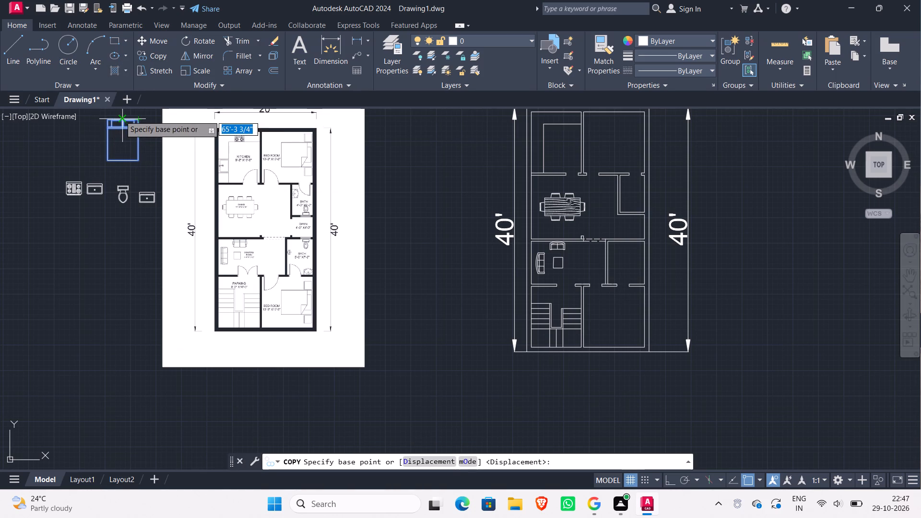
scroll(120, 113, up, 3)
click(128, 138)
scroll(184, 156, down, 1)
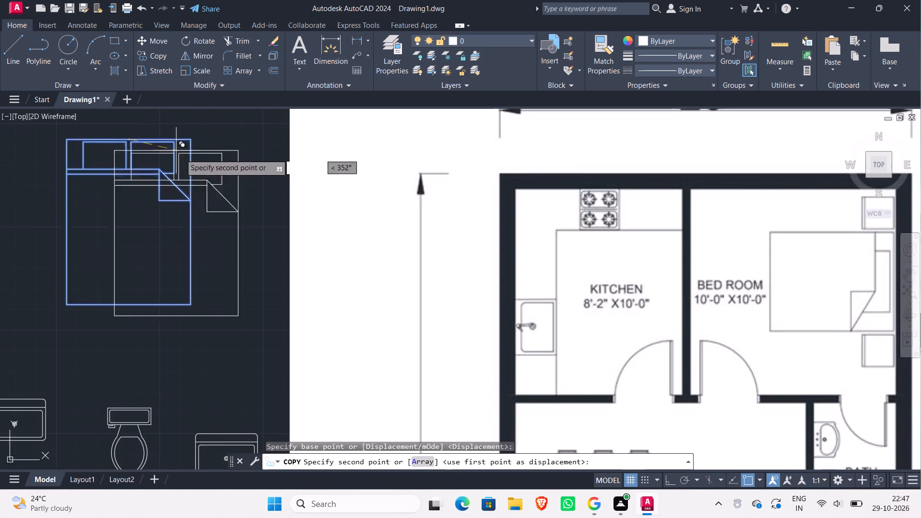
scroll(188, 157, down, 1)
scroll(254, 165, down, 2)
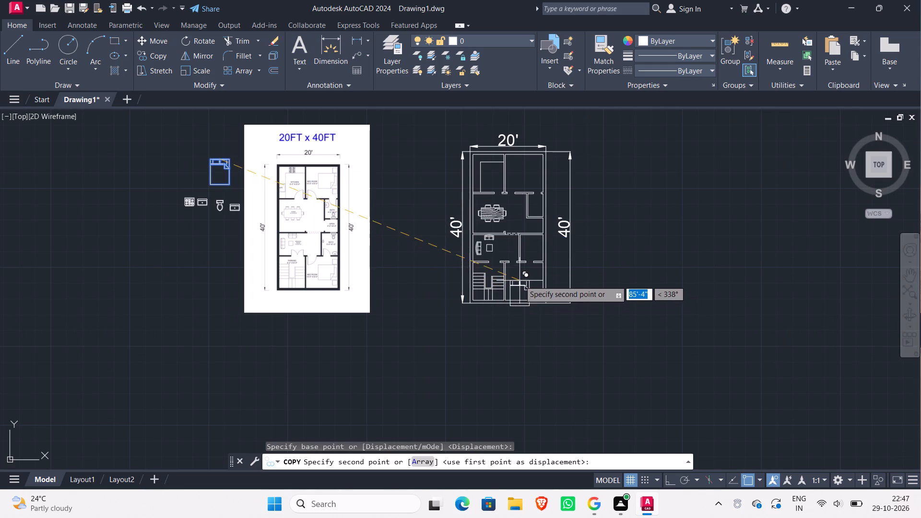
middle_drag(520, 280, 425, 239)
scroll(425, 239, up, 1)
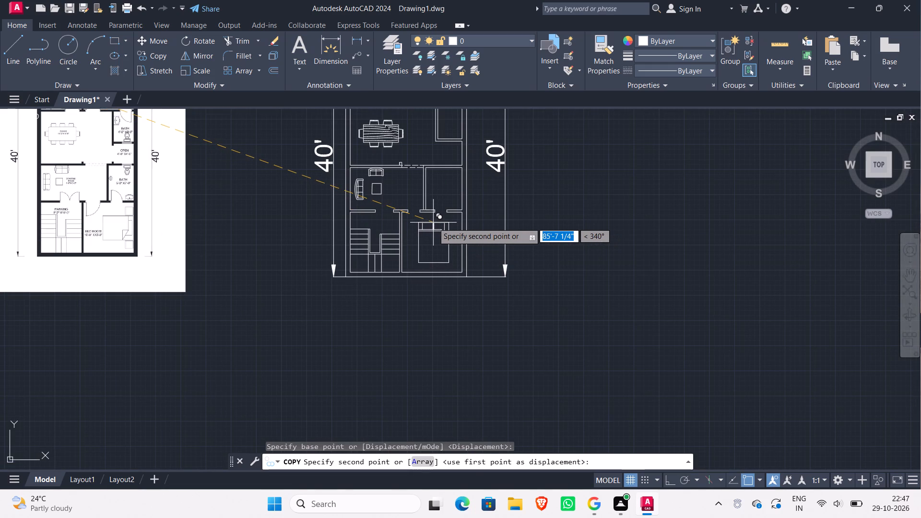
click(433, 223)
key(Escape)
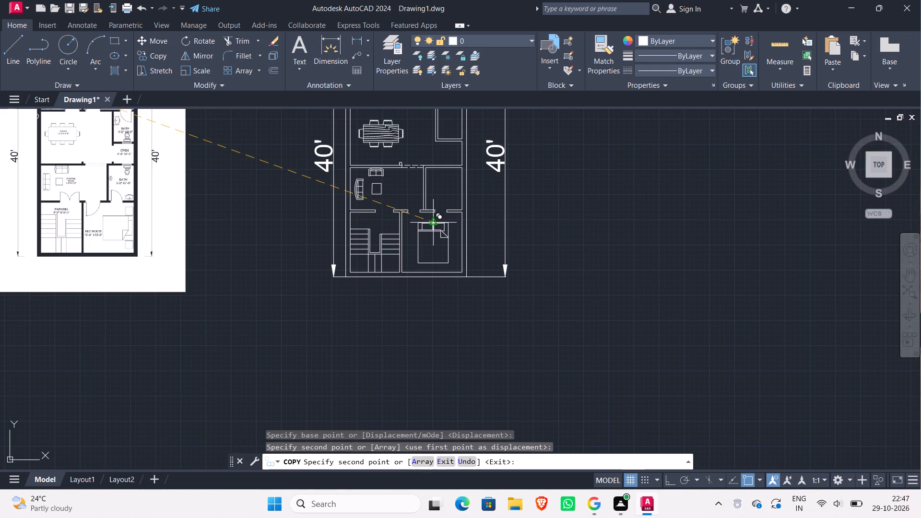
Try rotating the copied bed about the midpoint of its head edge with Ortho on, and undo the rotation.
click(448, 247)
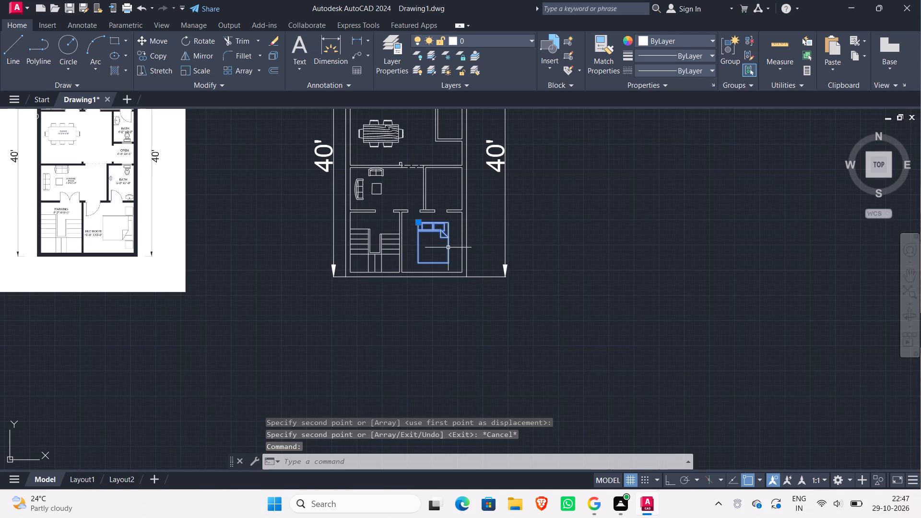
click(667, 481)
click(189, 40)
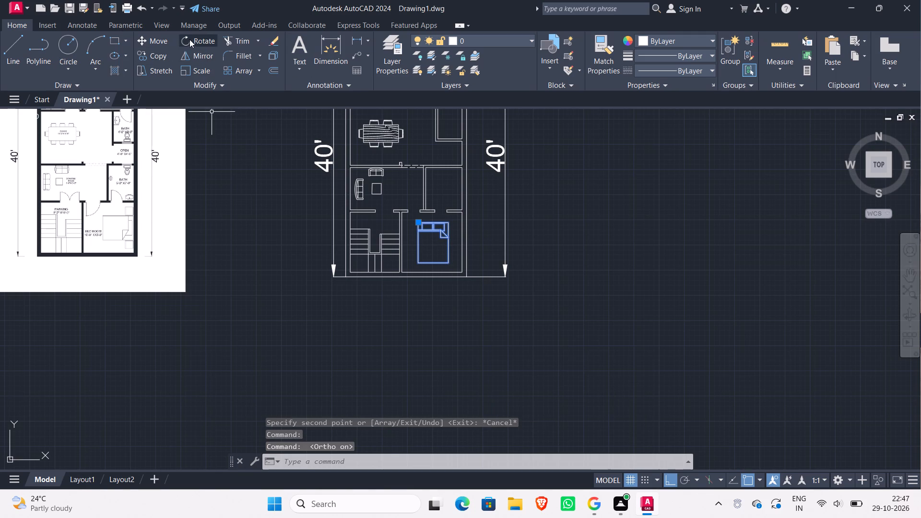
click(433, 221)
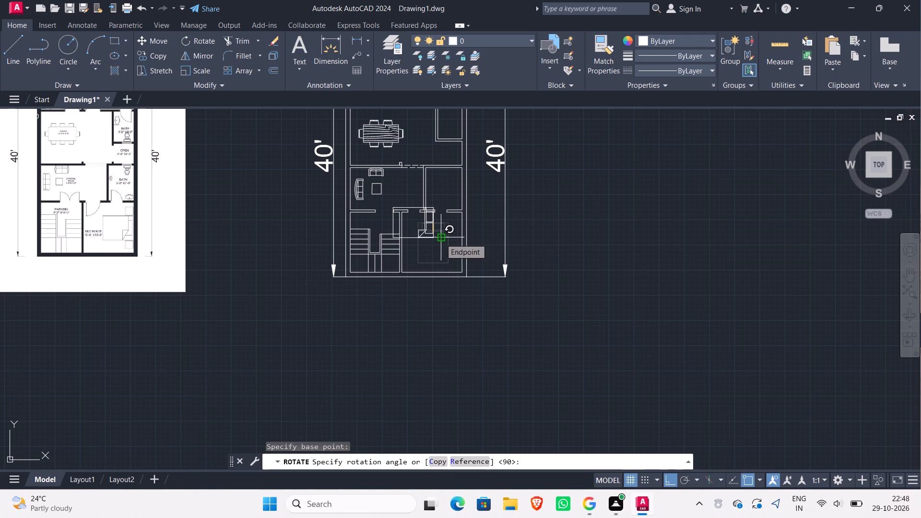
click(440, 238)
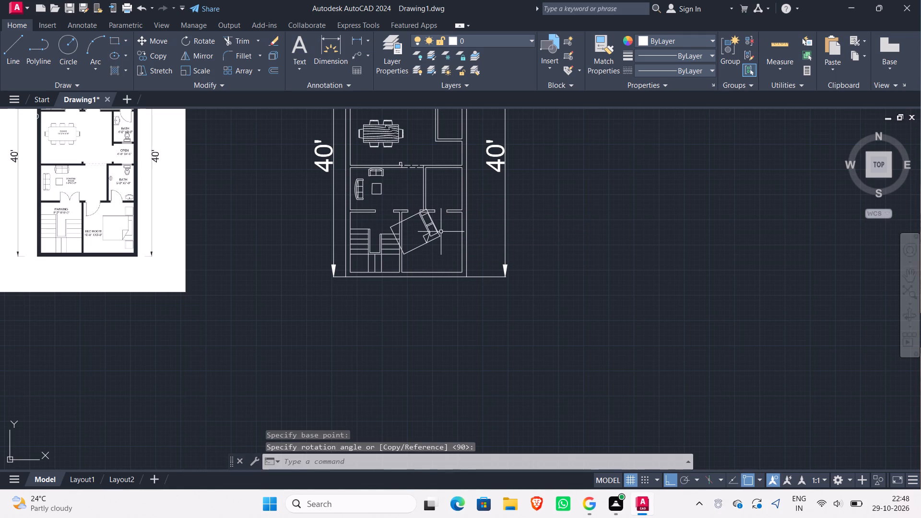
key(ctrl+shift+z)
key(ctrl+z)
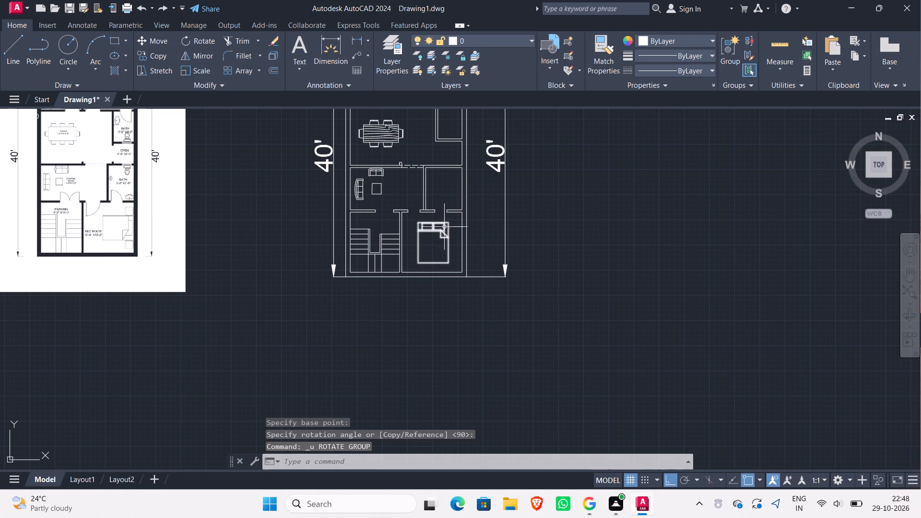
Rotate the lower bedroom's bed 270° about the middle of its head edge so the pillows face the outer side wall.
click(450, 237)
click(443, 234)
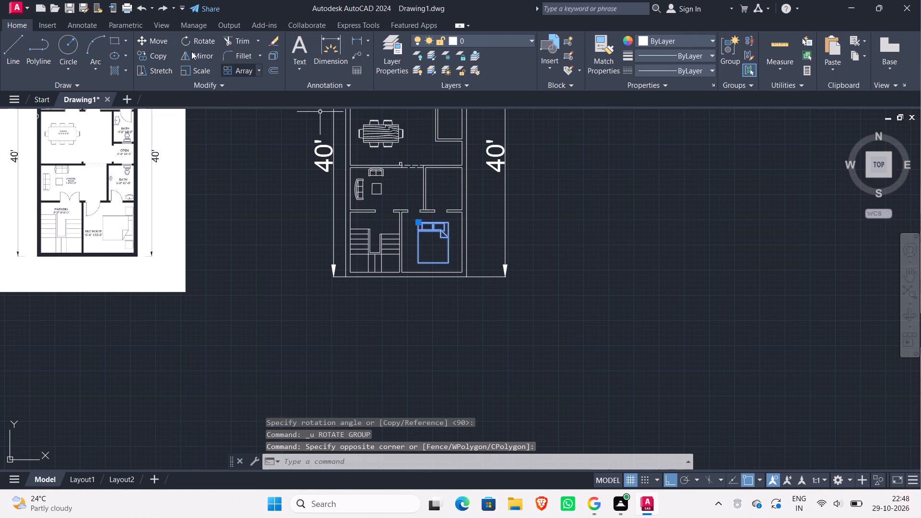
click(189, 44)
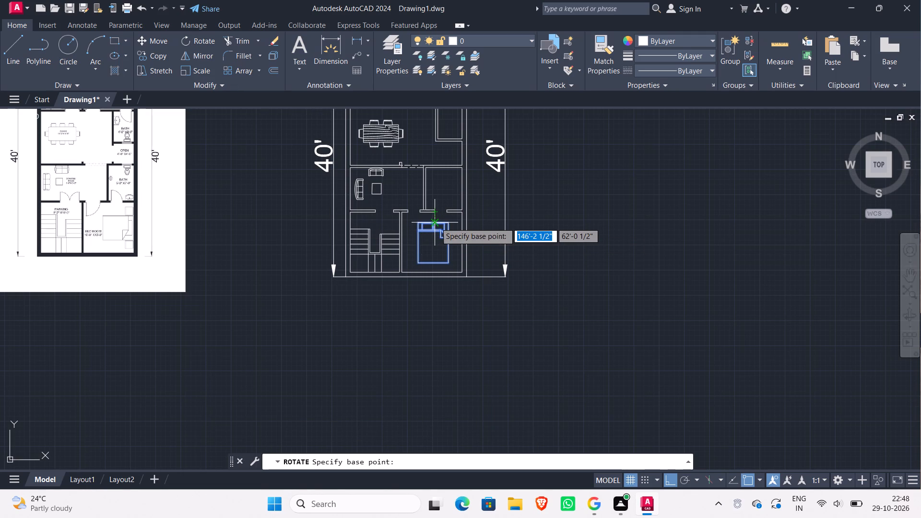
scroll(436, 223, up, 3)
click(422, 222)
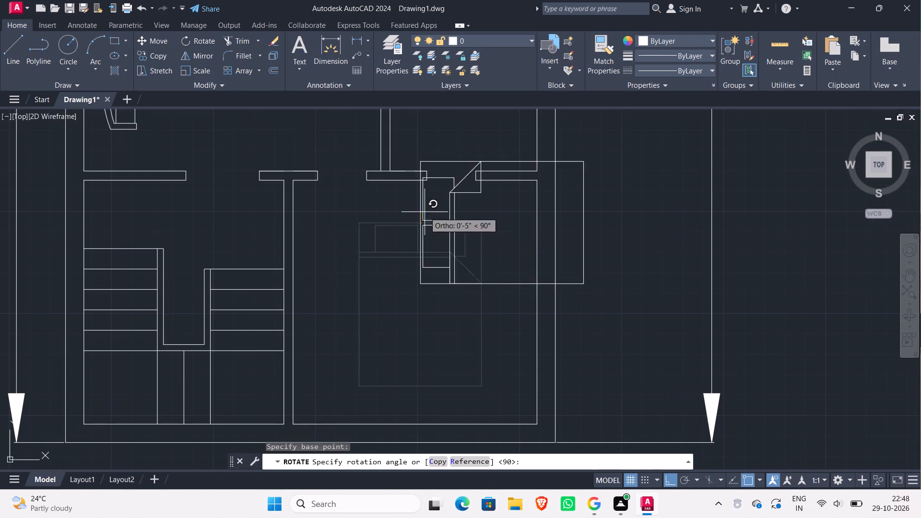
scroll(425, 212, down, 2)
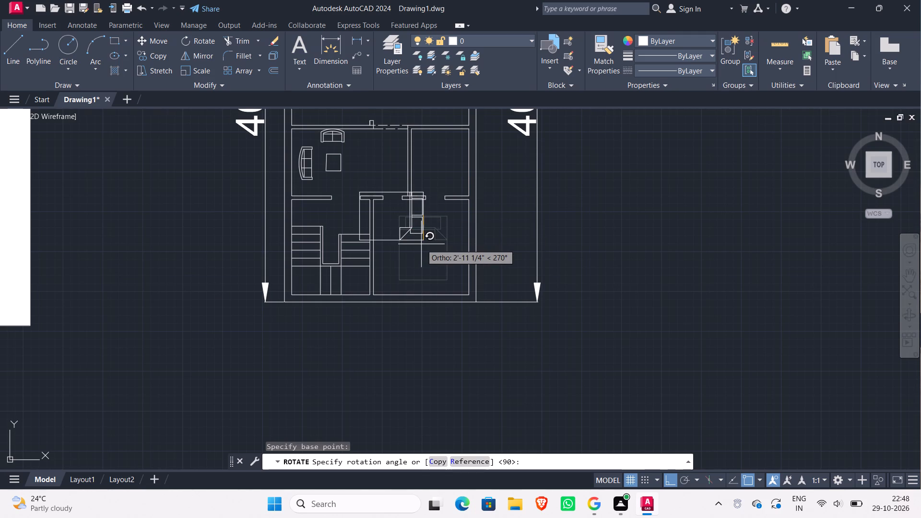
click(421, 244)
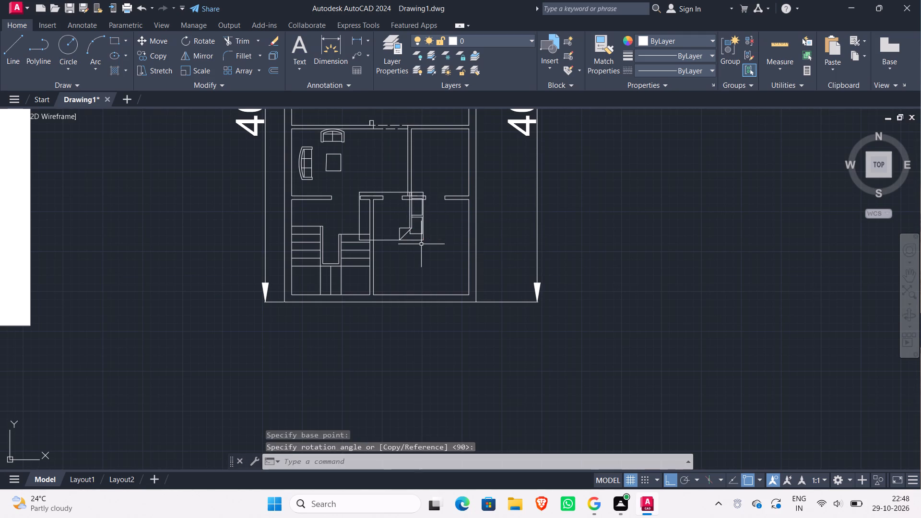
Move the rotated bed by its head-edge midpoint to the middle of the bedroom's outer side wall, with Ortho off.
click(427, 250)
click(413, 226)
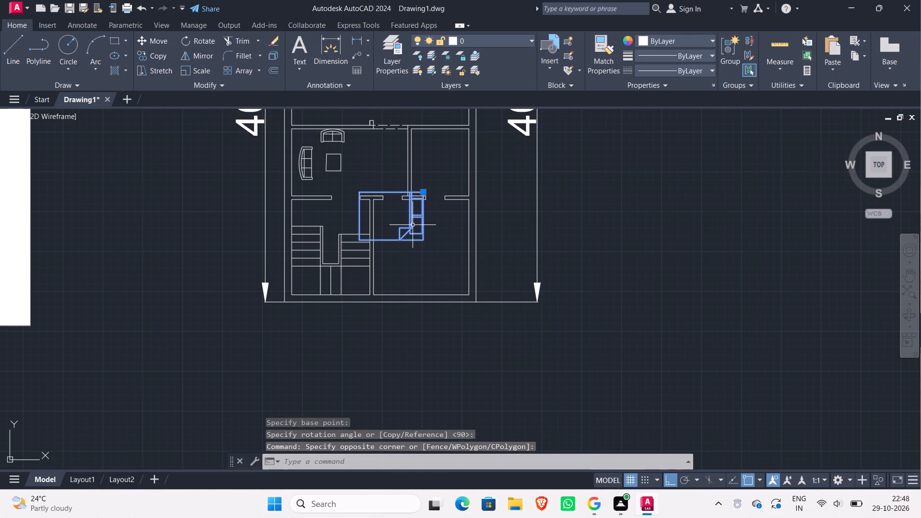
key(m)
key(Return)
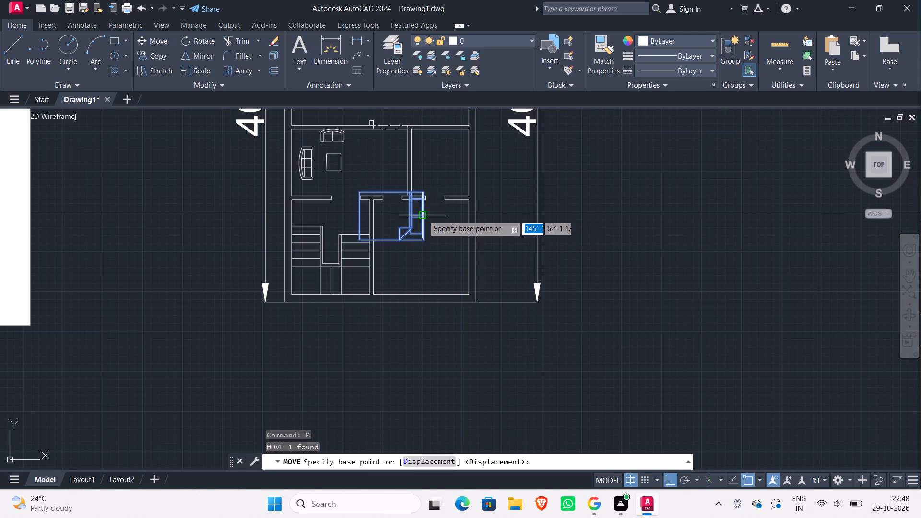
scroll(422, 214, up, 2)
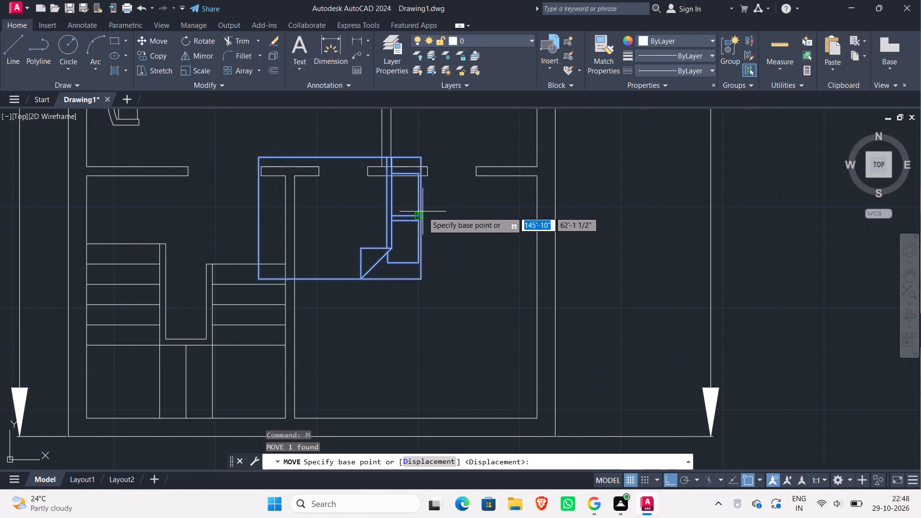
click(423, 215)
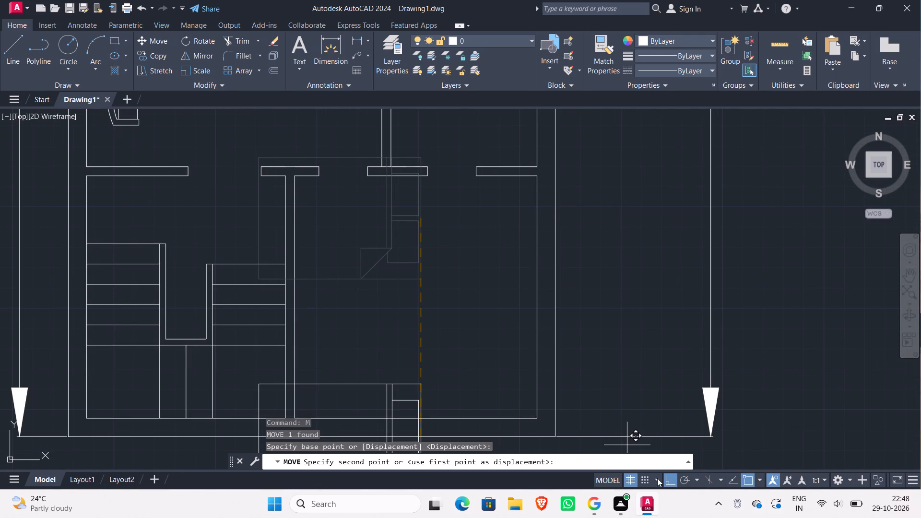
click(670, 480)
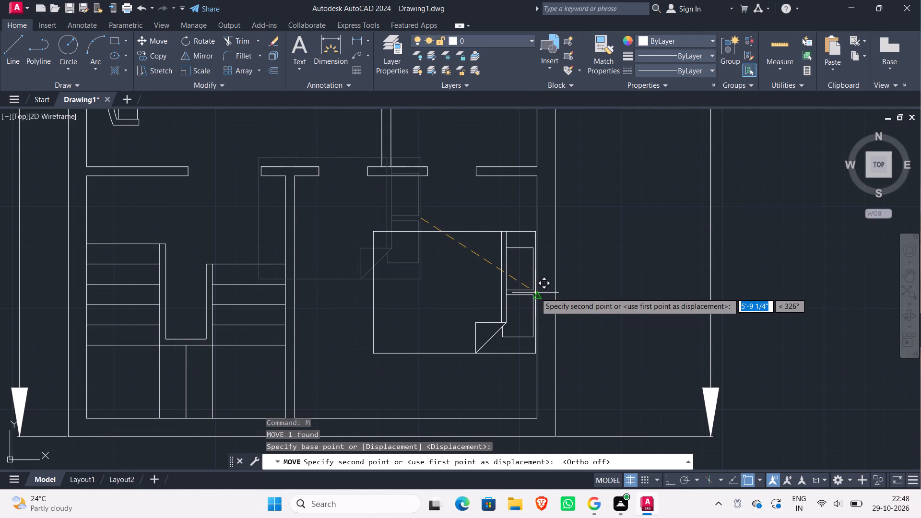
scroll(535, 293, up, 3)
click(535, 289)
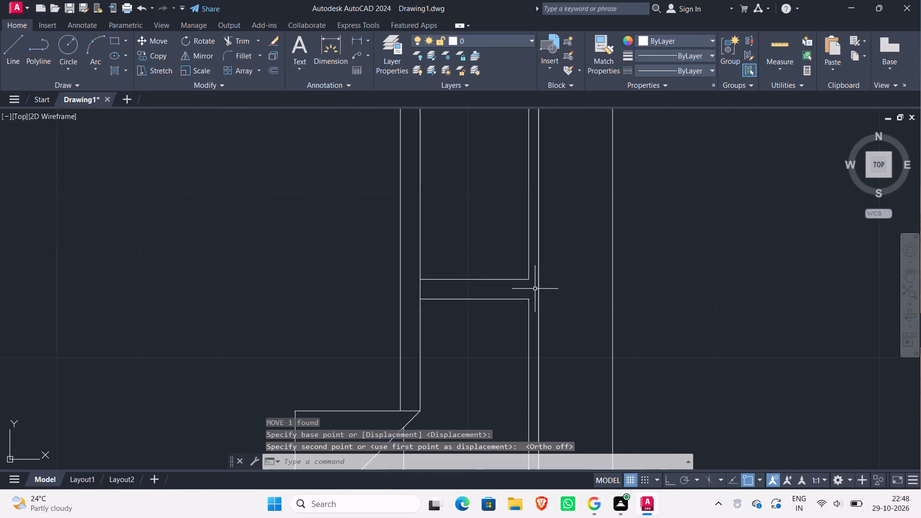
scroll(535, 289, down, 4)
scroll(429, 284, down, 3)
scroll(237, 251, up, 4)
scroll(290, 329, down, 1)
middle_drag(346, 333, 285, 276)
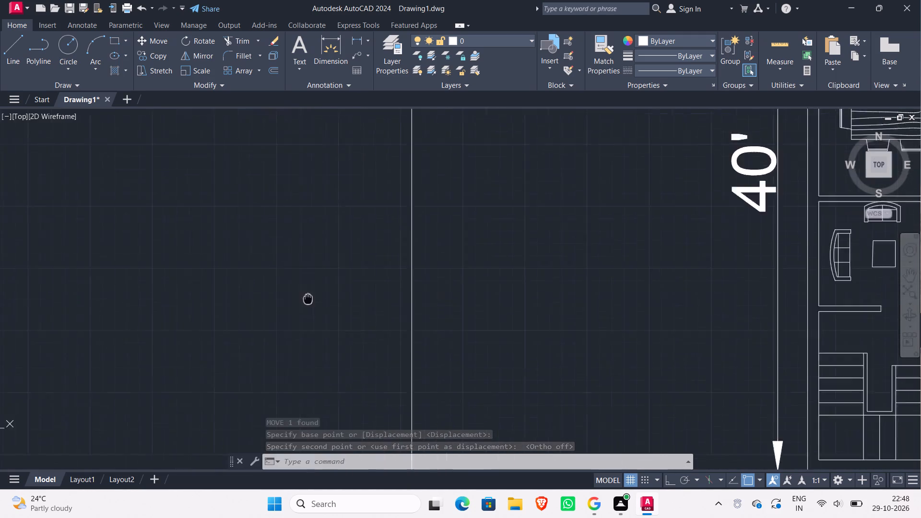
Scale the lower bedroom's bed slightly smaller by eye, using its lower head-end corner on the side wall as base point.
middle_drag(285, 276, 274, 248)
scroll(372, 266, down, 2)
scroll(625, 297, up, 2)
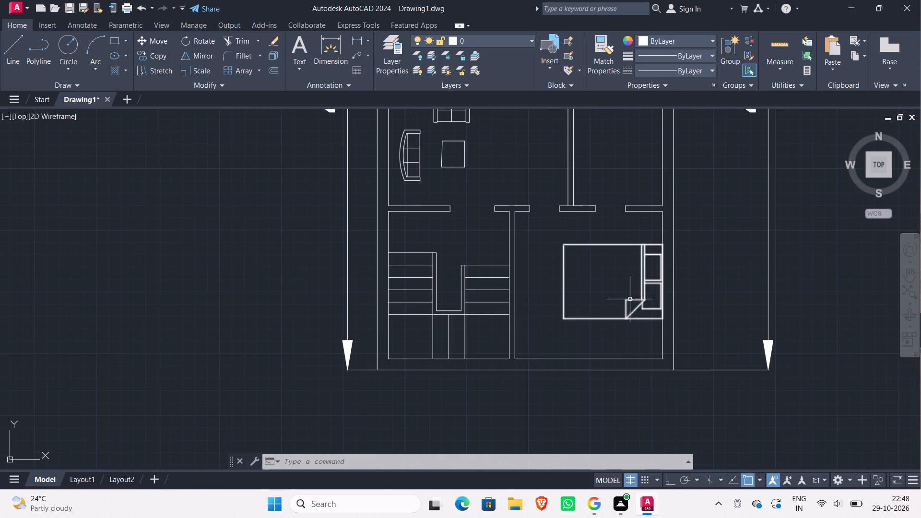
click(656, 329)
click(641, 308)
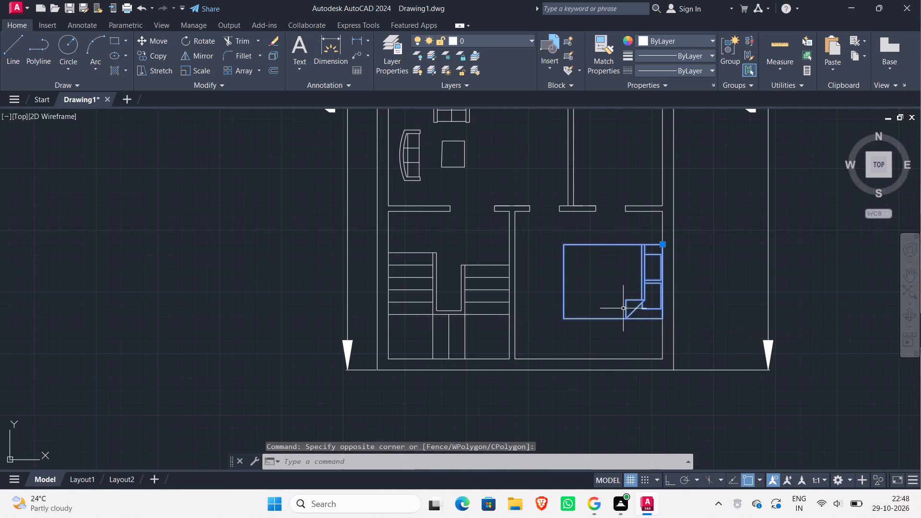
key(s)
key(c)
key(Return)
scroll(627, 276, down, 2)
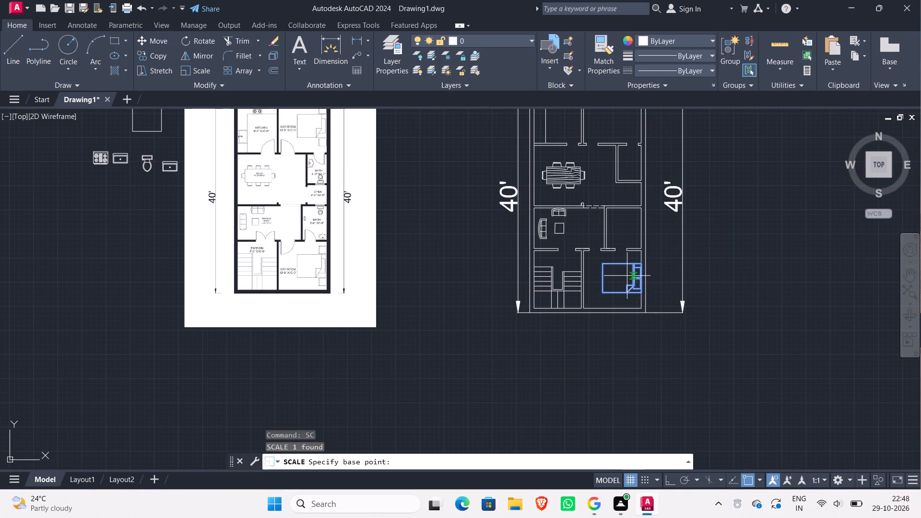
scroll(627, 276, up, 2)
click(660, 318)
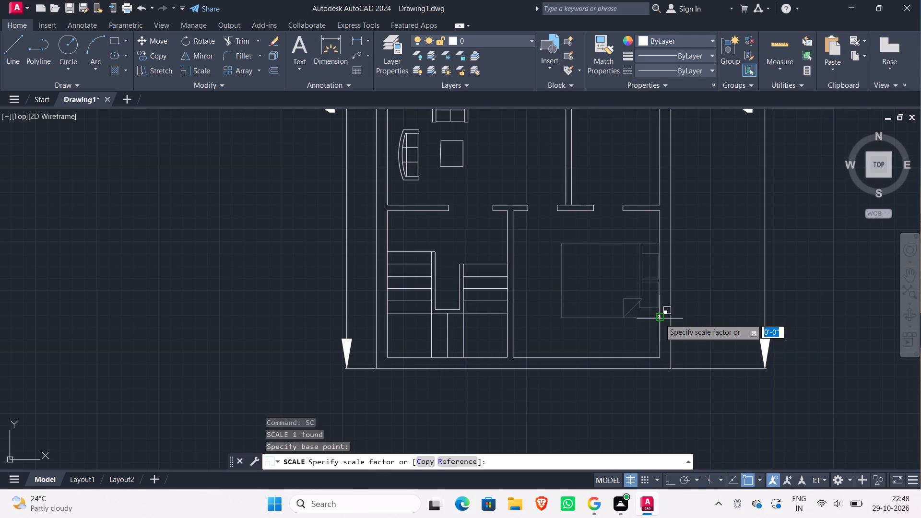
click(705, 325)
scroll(705, 325, down, 2)
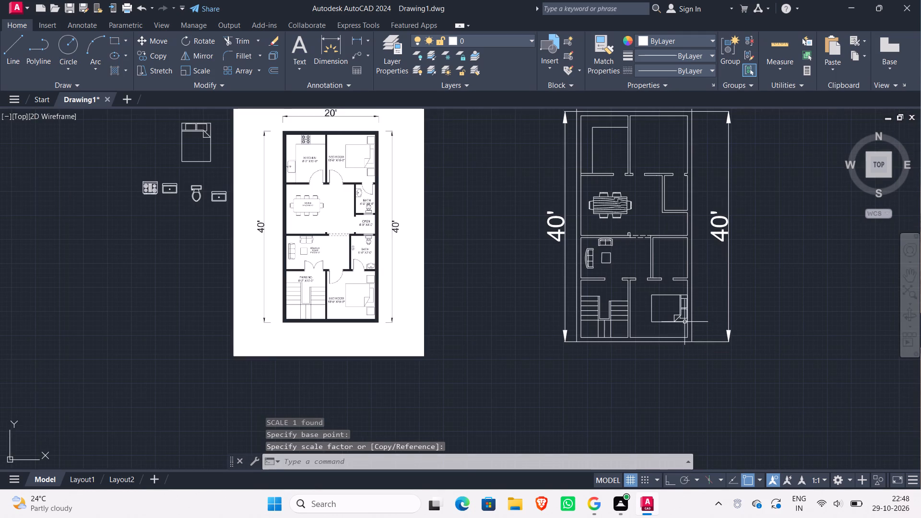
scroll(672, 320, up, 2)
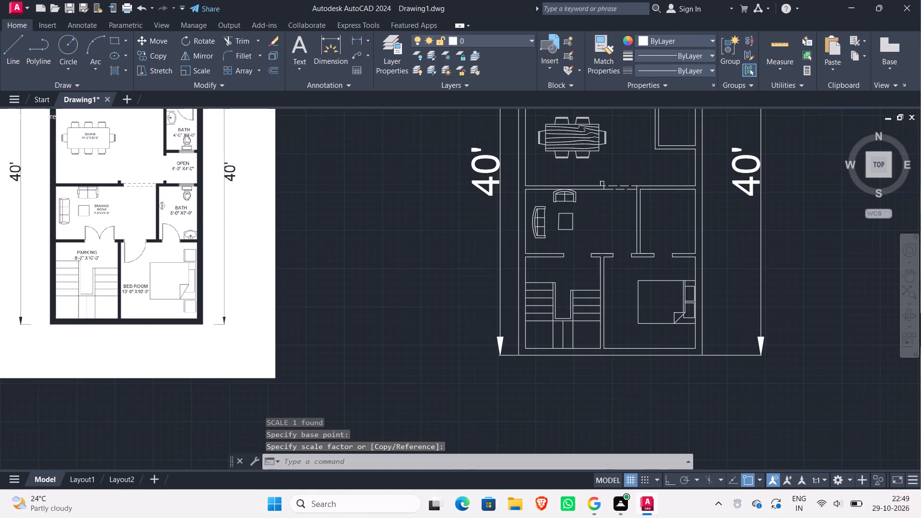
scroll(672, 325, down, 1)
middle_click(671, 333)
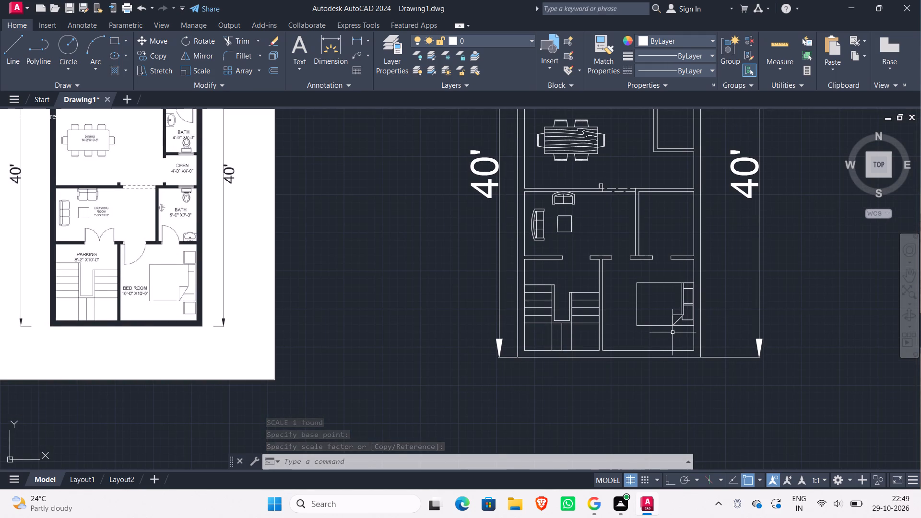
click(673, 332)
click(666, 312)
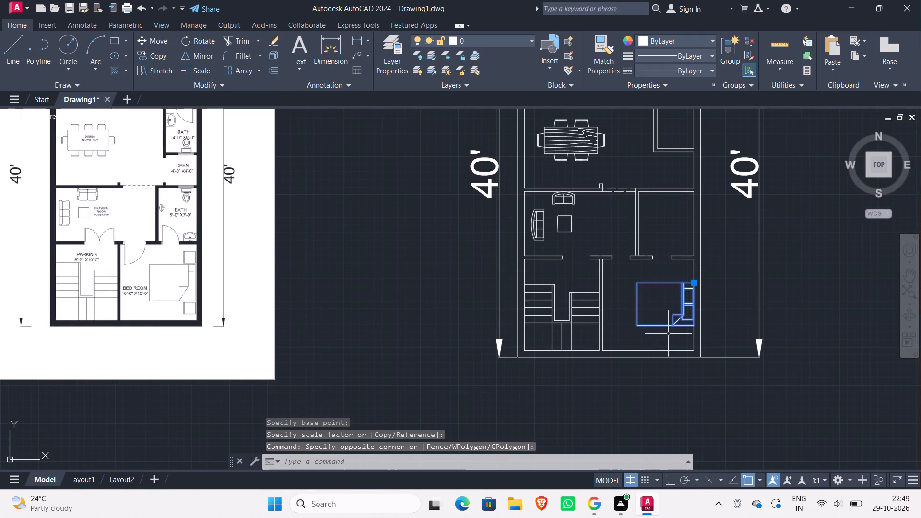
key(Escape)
Move the lower bedroom's bed by its lower head-end corner horizontally inward, leaving a small gap to the outer side wall.
scroll(686, 304, up, 6)
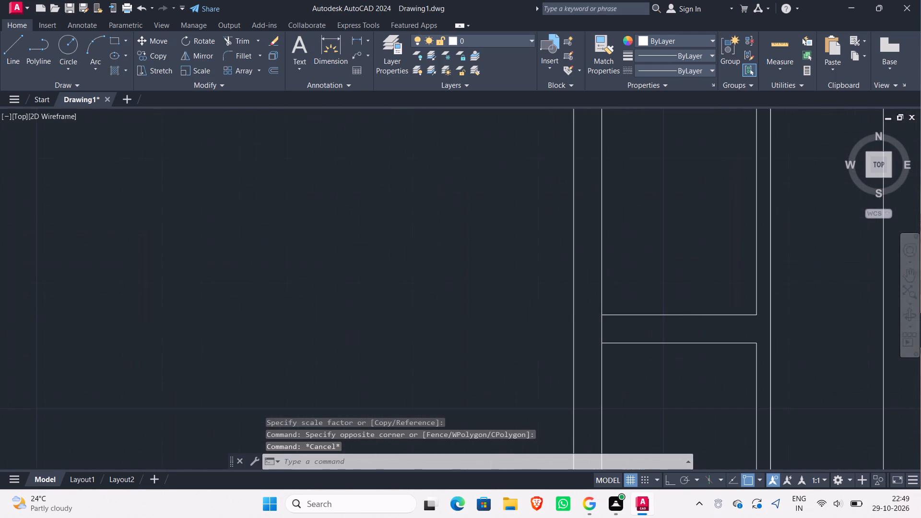
scroll(689, 304, up, 1)
scroll(689, 303, down, 4)
click(682, 410)
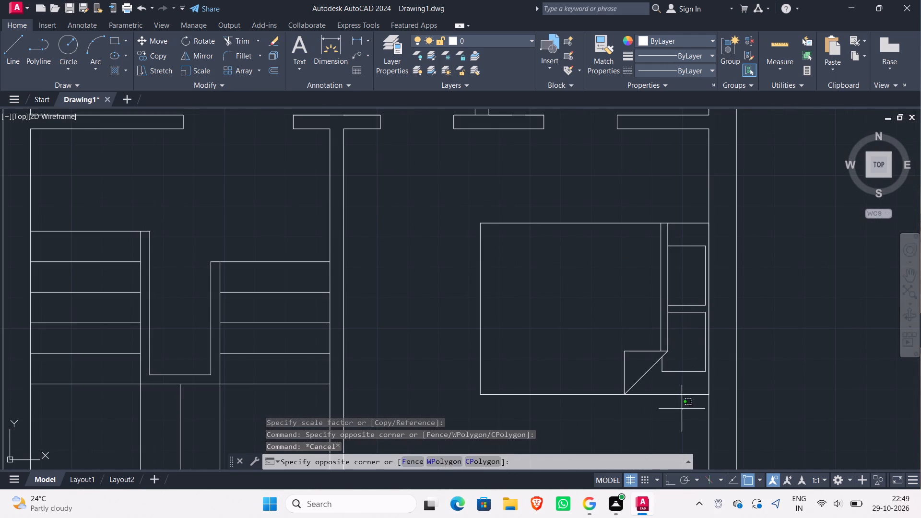
click(668, 359)
key(m)
key(Return)
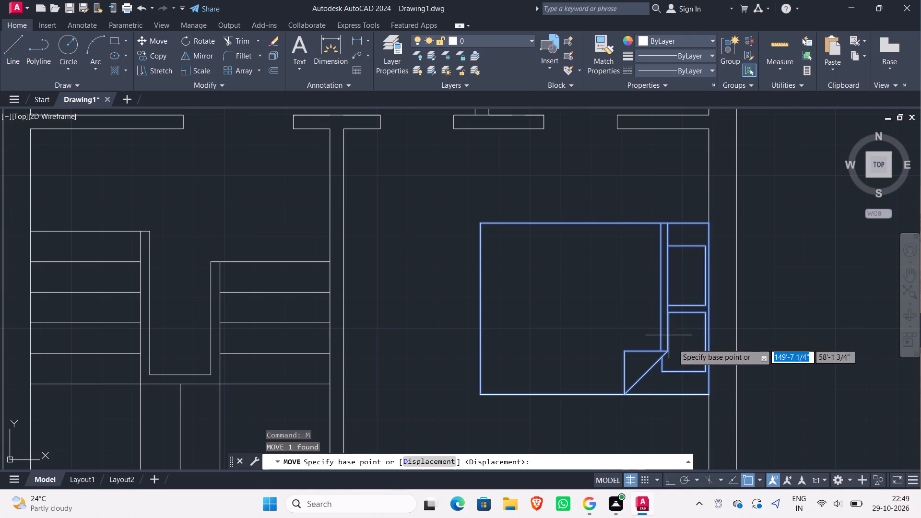
click(709, 395)
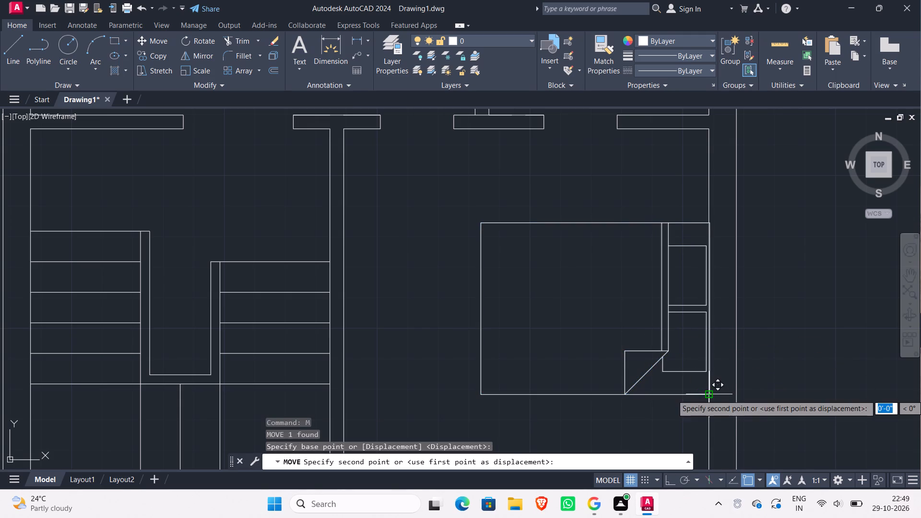
click(701, 394)
Draw a bedside table rectangle about 1'-5" by 1'-1 1/4" with lines and Ortho on, just above the bed's head end.
scroll(701, 344, down, 1)
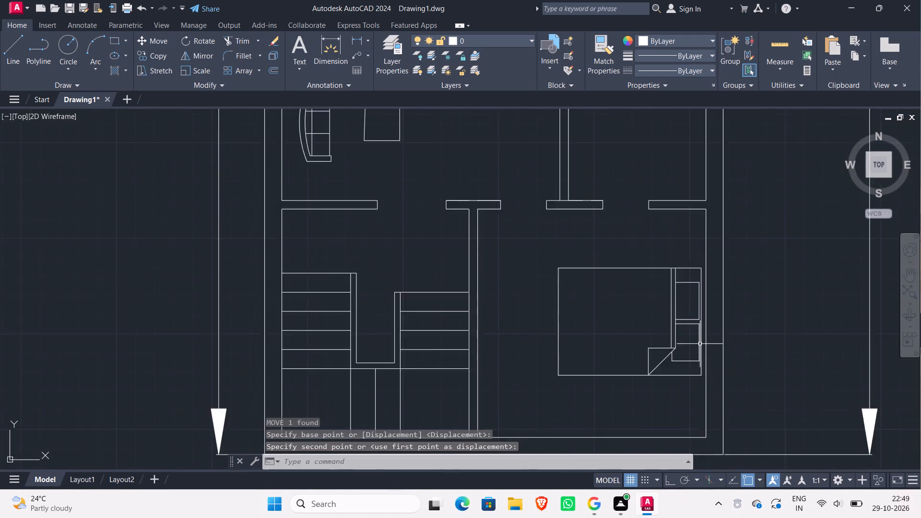
scroll(698, 344, down, 1)
scroll(173, 234, down, 2)
scroll(84, 234, up, 3)
middle_drag(74, 279, 165, 217)
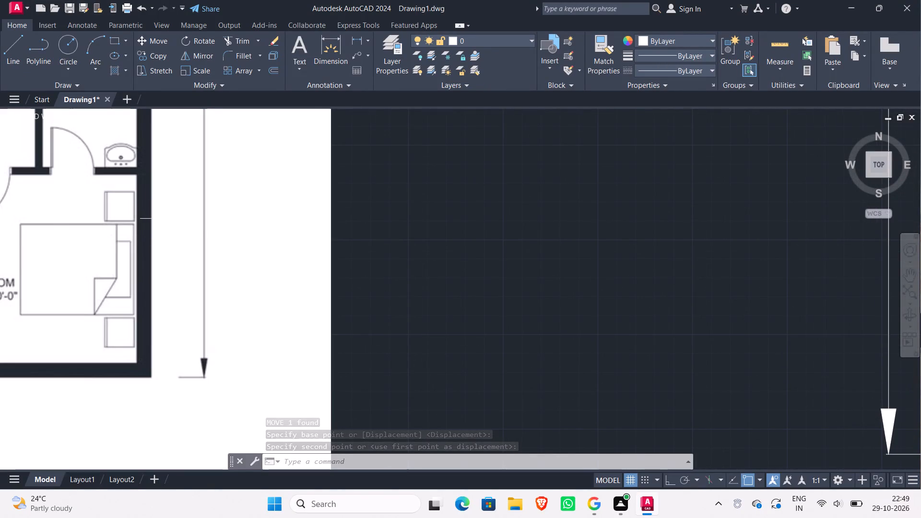
scroll(227, 241, down, 1)
middle_drag(417, 278, 228, 245)
scroll(227, 245, down, 2)
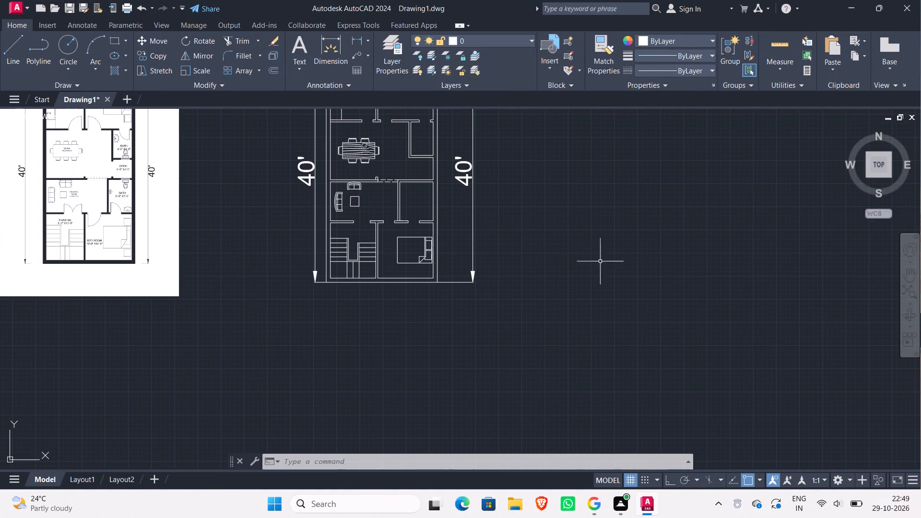
scroll(437, 231, up, 4)
middle_drag(409, 231, 409, 274)
key(l)
key(Return)
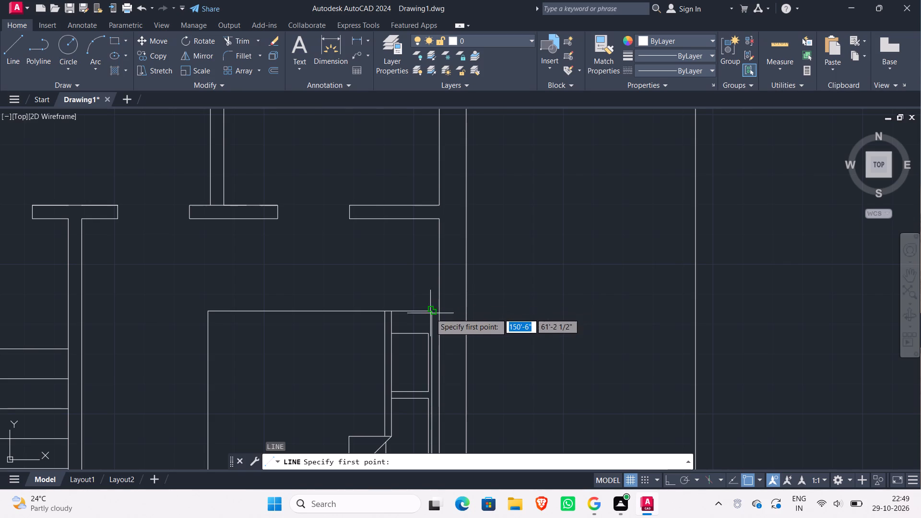
click(431, 300)
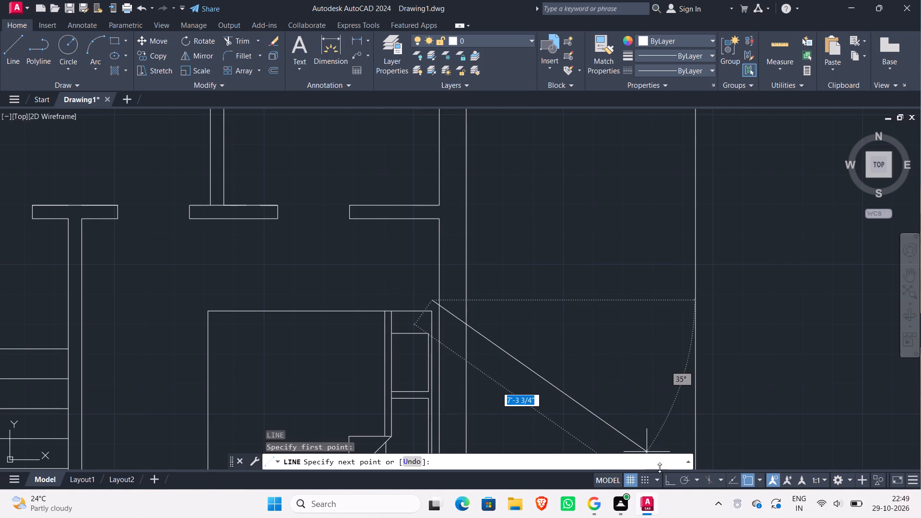
click(668, 477)
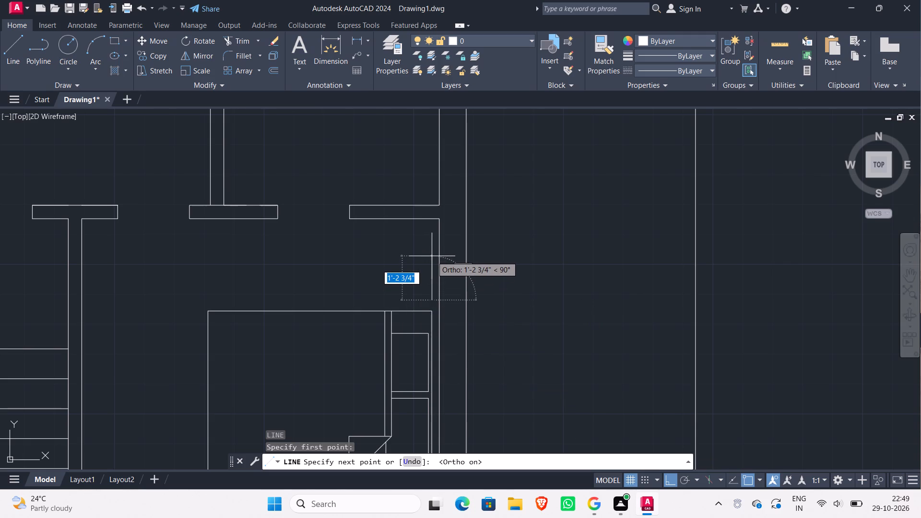
click(432, 256)
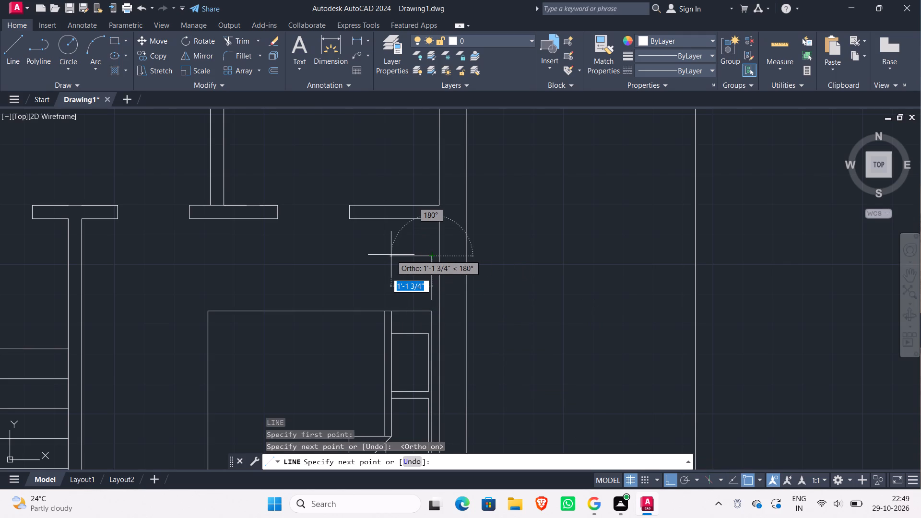
click(381, 254)
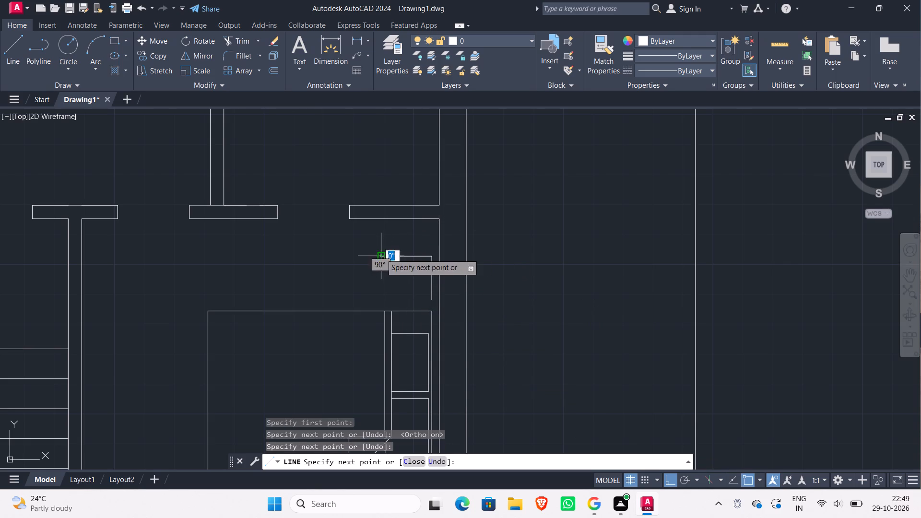
click(375, 296)
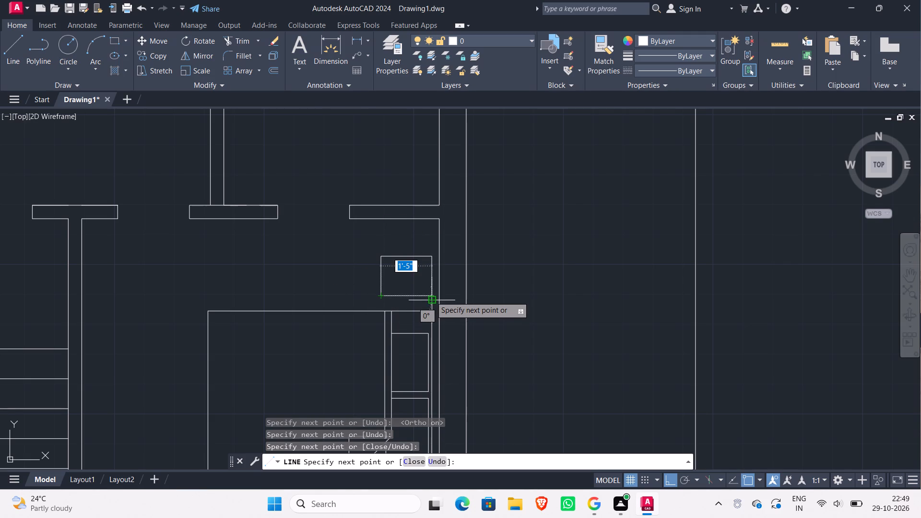
click(432, 293)
key(Escape)
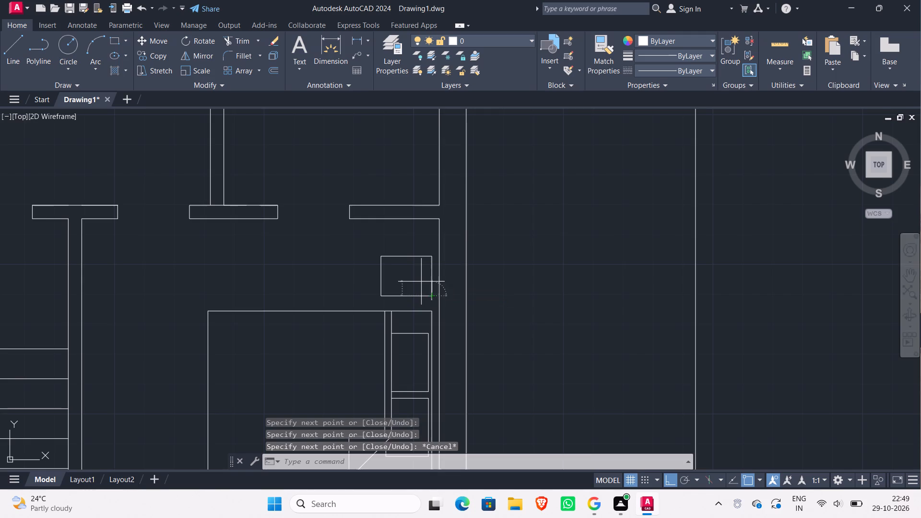
Draw a vertical line across the bedside table from its lower to upper edge, close to the side facing the room.
scroll(414, 279, down, 1)
scroll(414, 280, up, 2)
scroll(414, 280, down, 1)
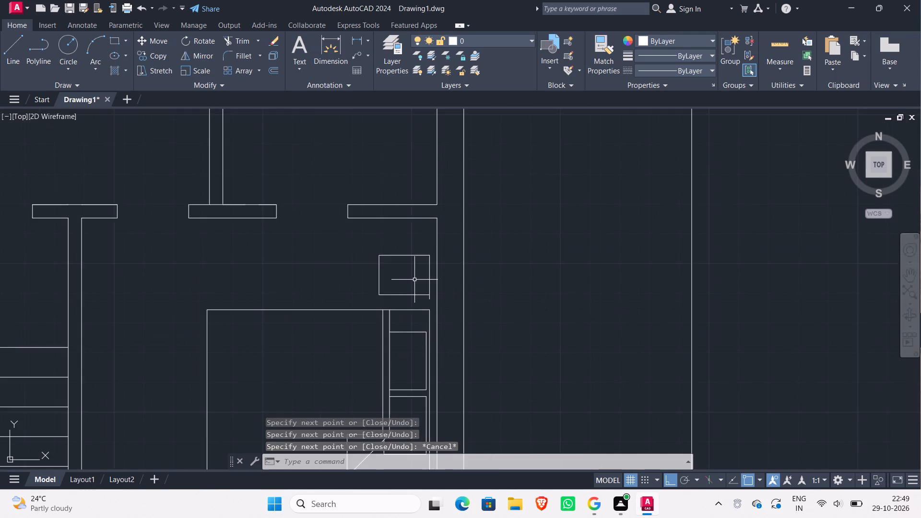
scroll(414, 280, up, 2)
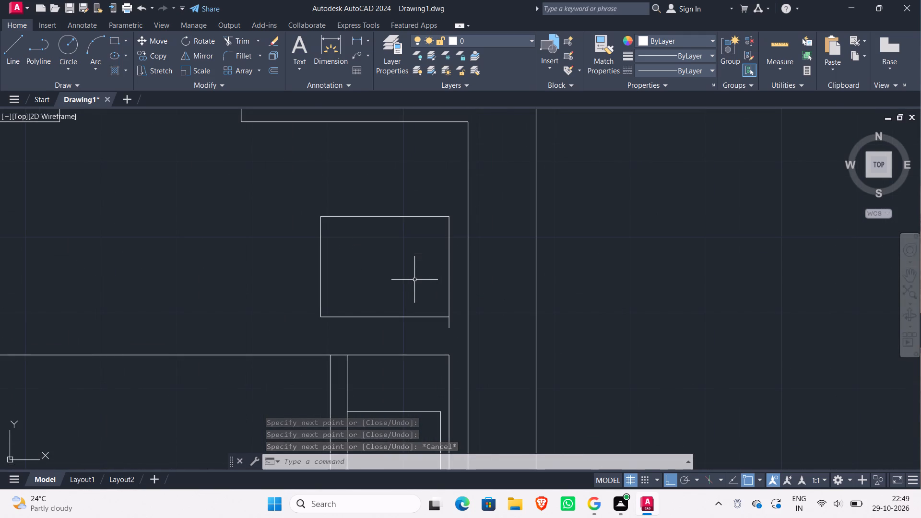
key(l)
key(Return)
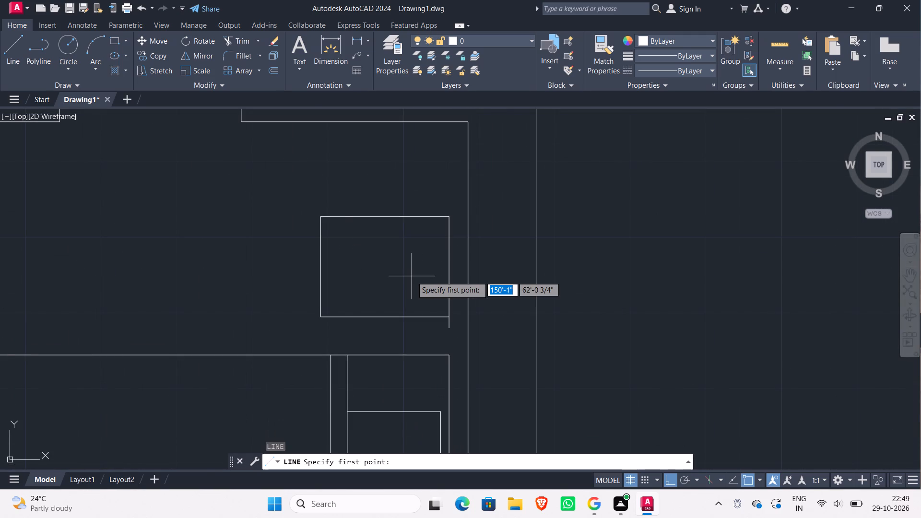
scroll(413, 277, down, 2)
scroll(412, 274, up, 1)
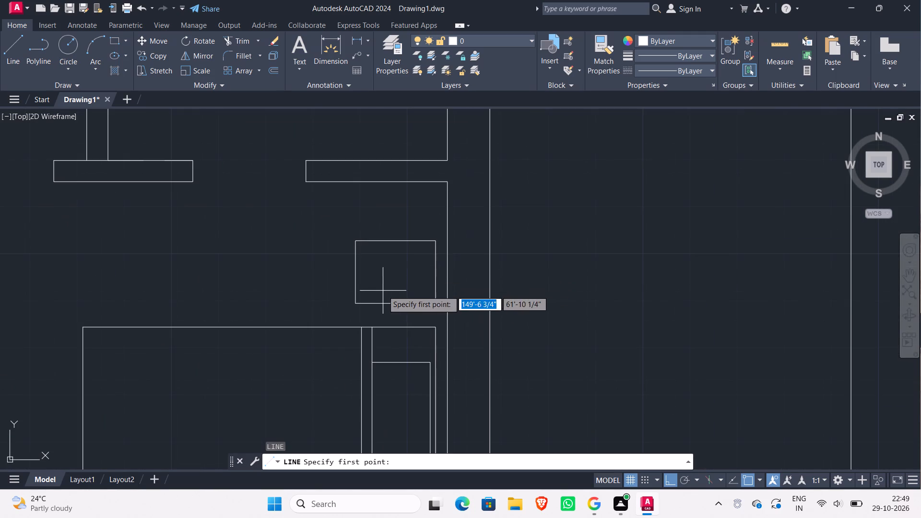
click(367, 304)
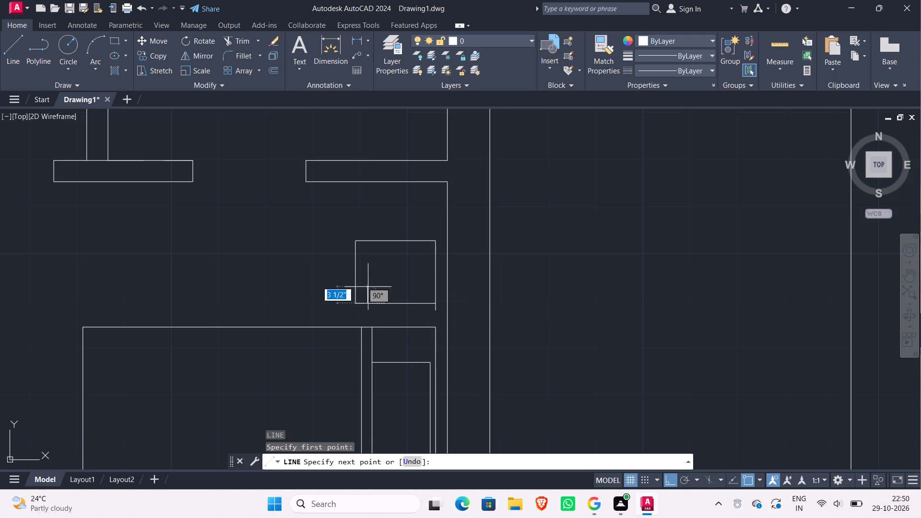
click(363, 241)
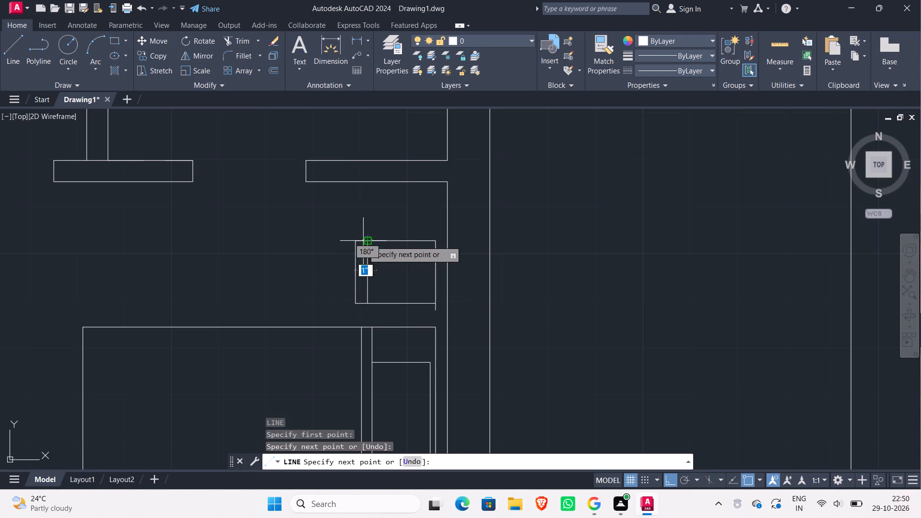
scroll(372, 272, down, 4)
scroll(82, 273, down, 1)
middle_drag(82, 272, 311, 283)
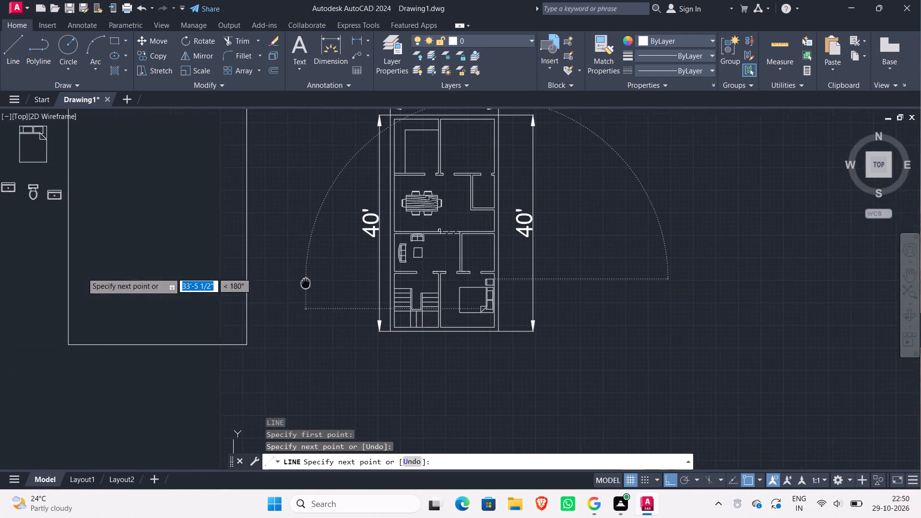
middle_drag(311, 283, 311, 283)
scroll(174, 272, up, 3)
scroll(294, 335, down, 3)
middle_drag(403, 339, 192, 293)
key(Escape)
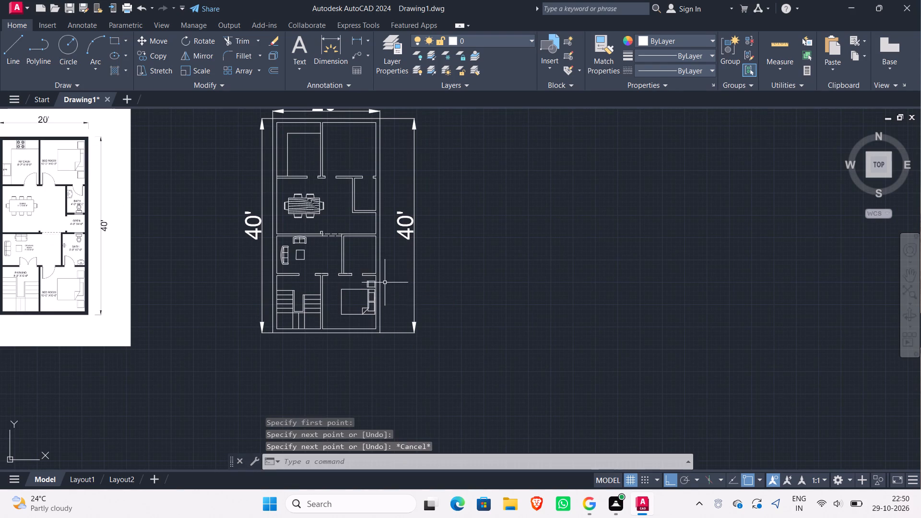
Trim the line stub that extends below the bedside table's lower corner on the wall side.
scroll(385, 283, up, 4)
scroll(306, 315, up, 1)
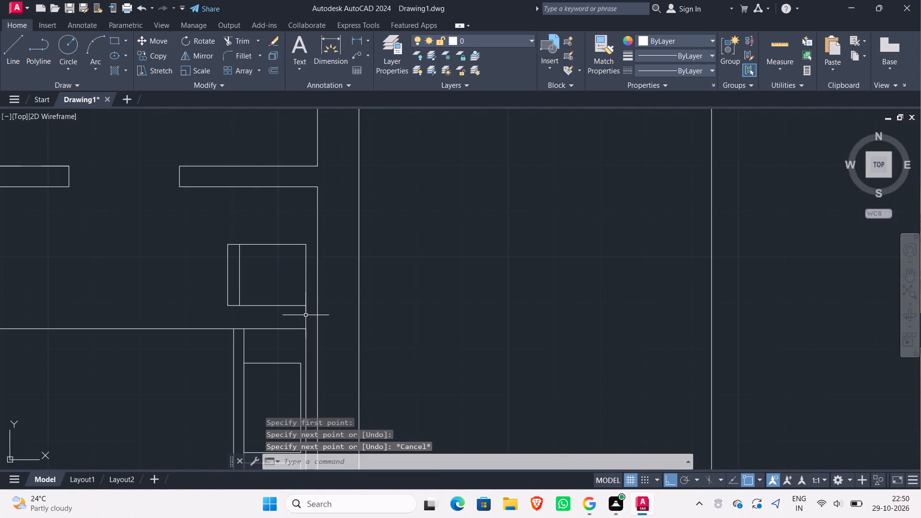
key(t)
key(r)
key(Return)
scroll(274, 284, up, 3)
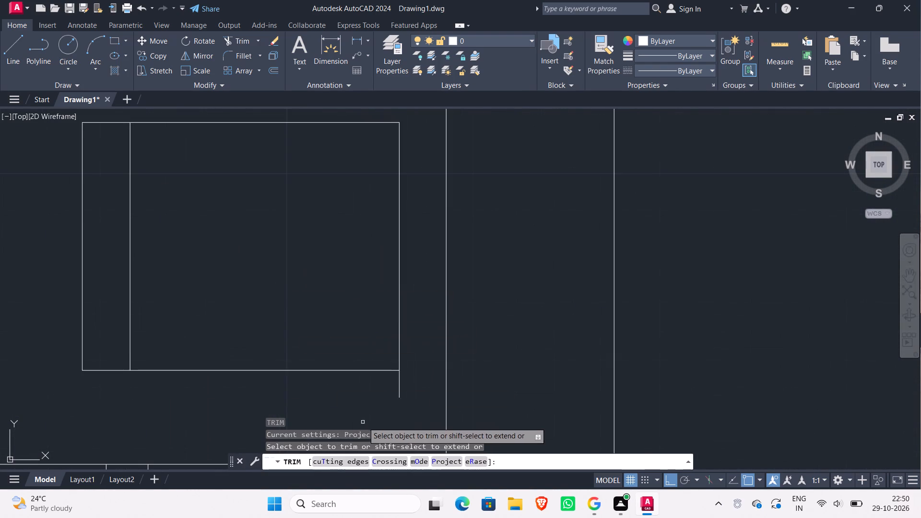
drag(403, 383, 392, 386)
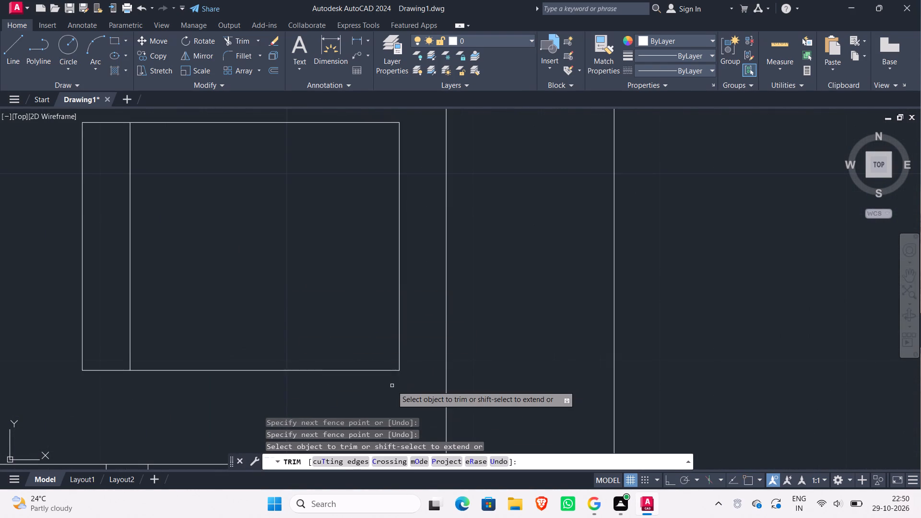
scroll(392, 386, down, 2)
key(Escape)
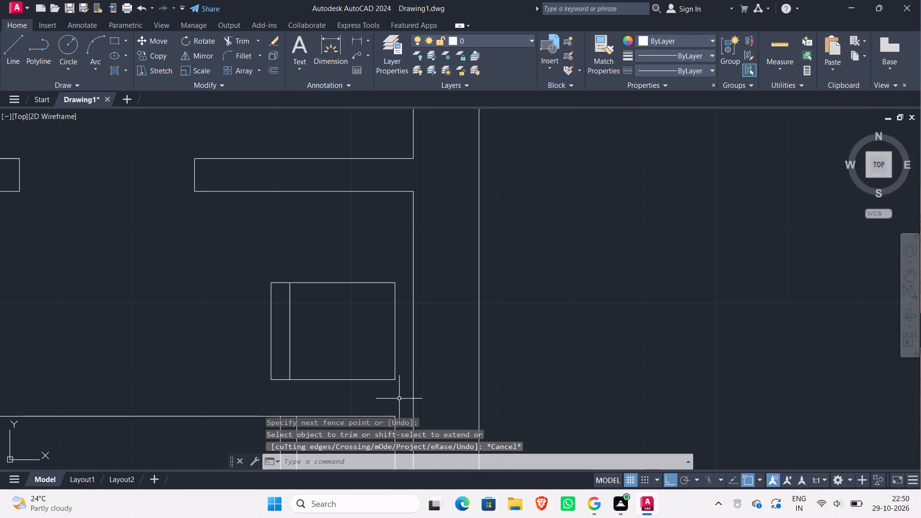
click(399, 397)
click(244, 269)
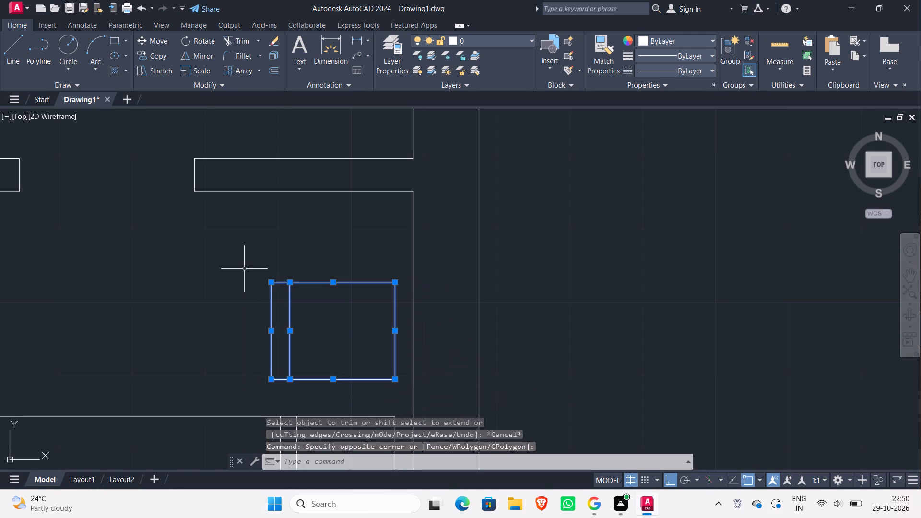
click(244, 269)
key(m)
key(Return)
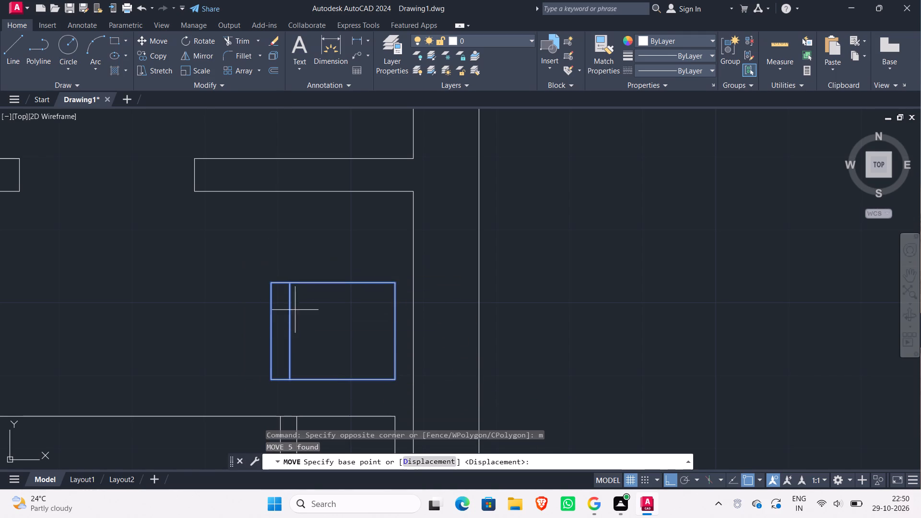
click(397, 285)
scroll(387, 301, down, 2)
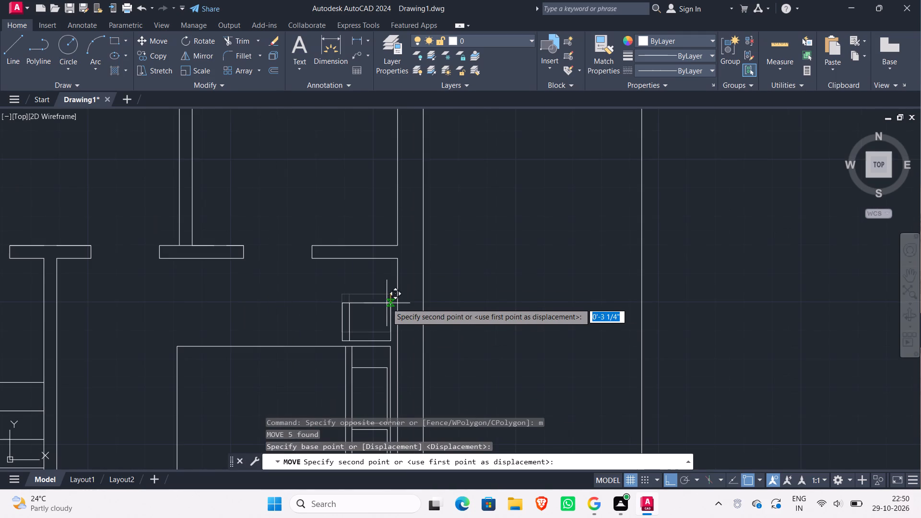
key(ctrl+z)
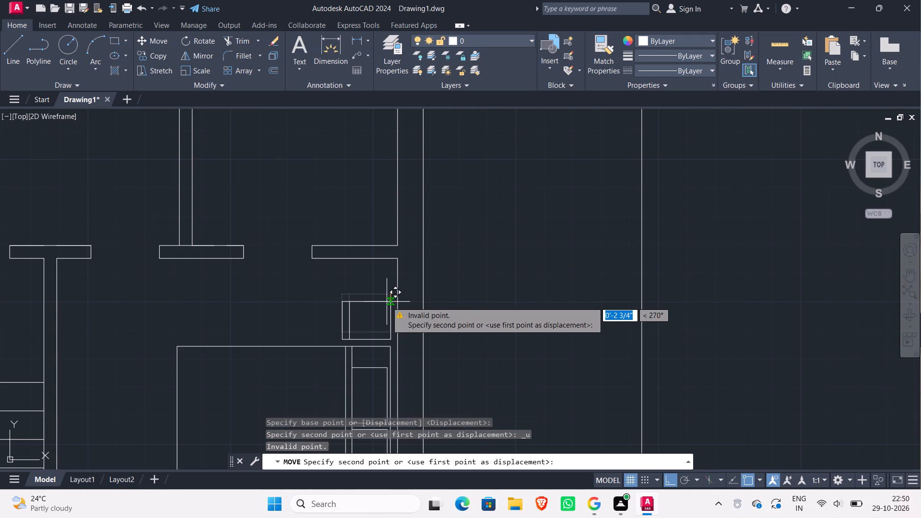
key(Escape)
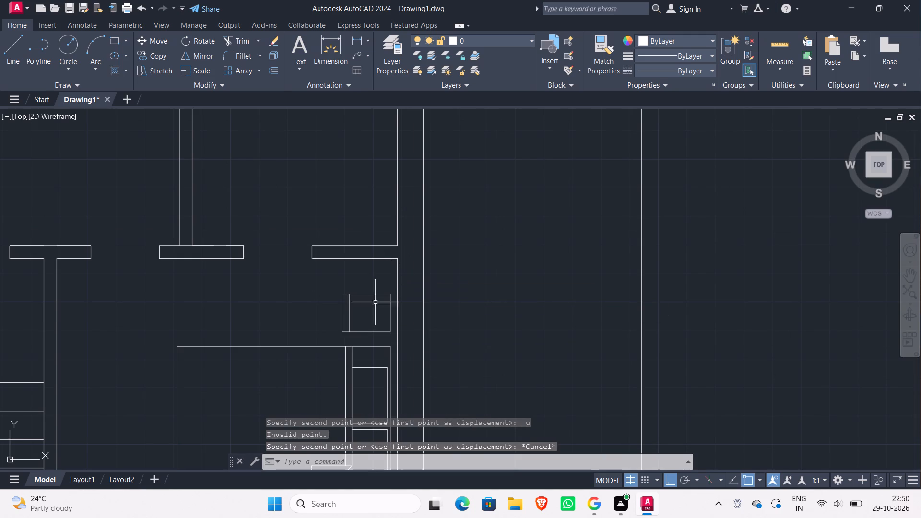
Copy the bedside table straight down about 6'-8 1/2" to the other side of the lower bedroom's bed.
click(385, 338)
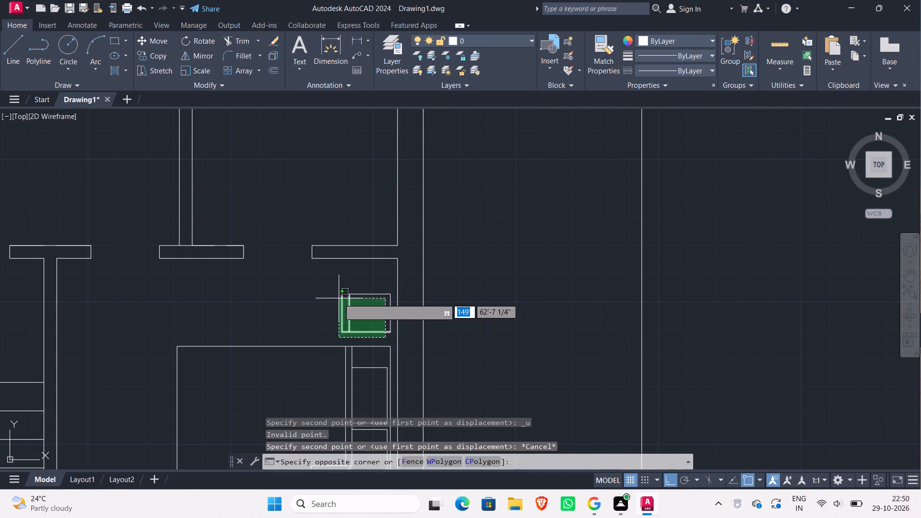
click(335, 290)
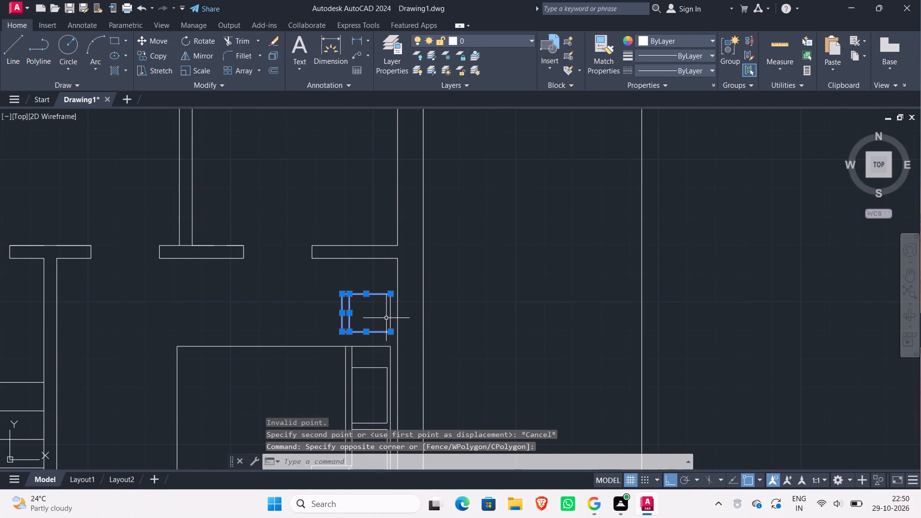
click(391, 314)
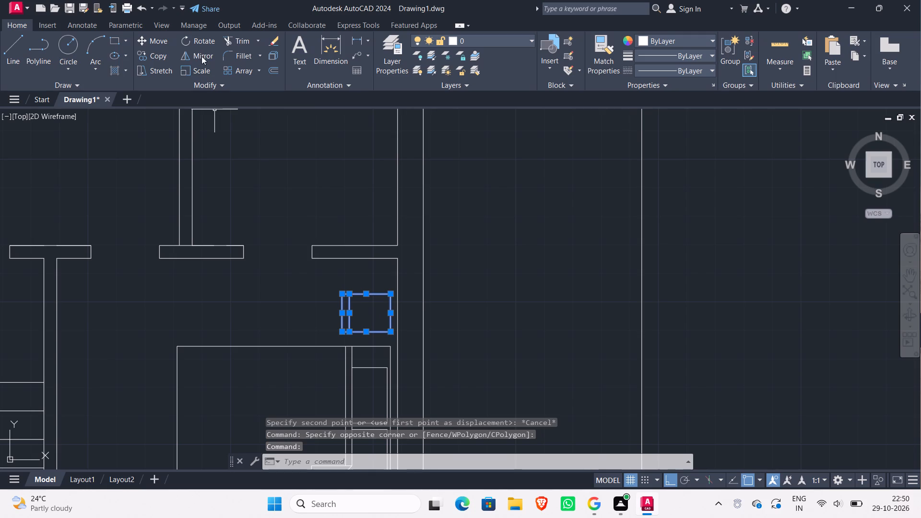
click(146, 58)
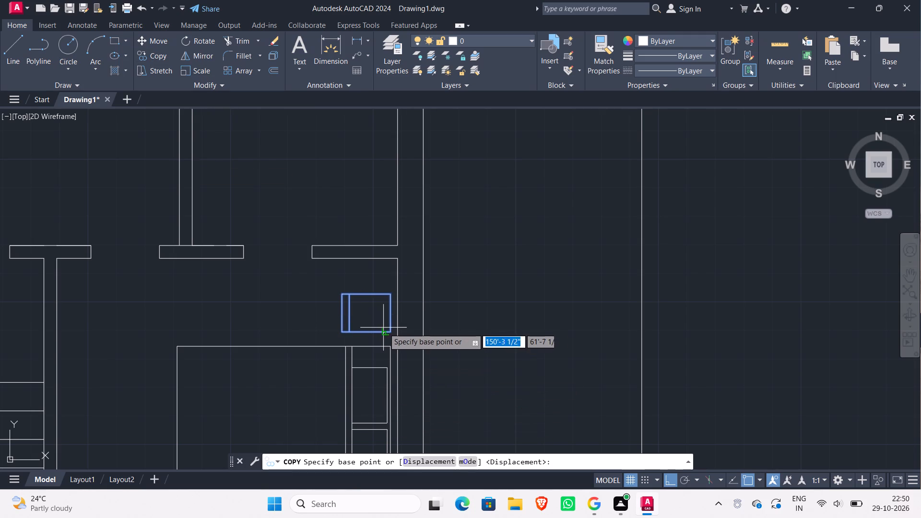
click(391, 330)
scroll(391, 335, down, 2)
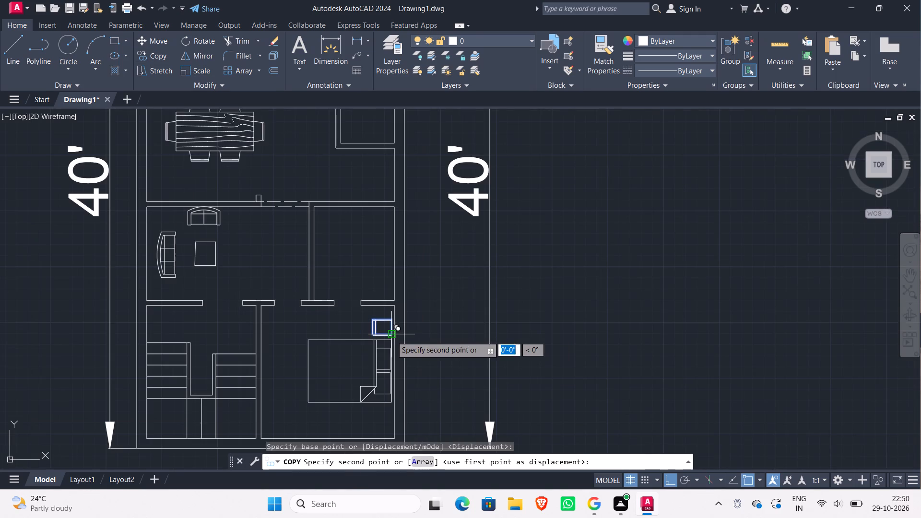
middle_drag(391, 336, 368, 223)
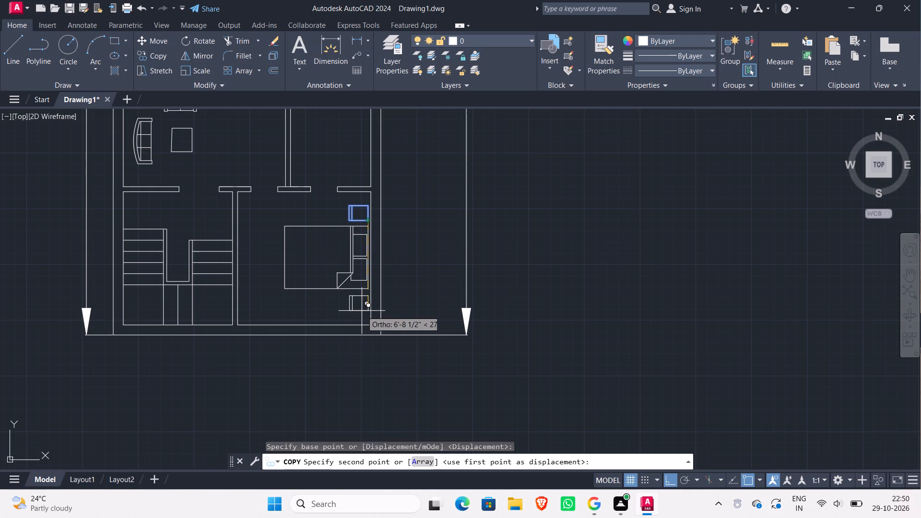
click(362, 311)
key(Escape)
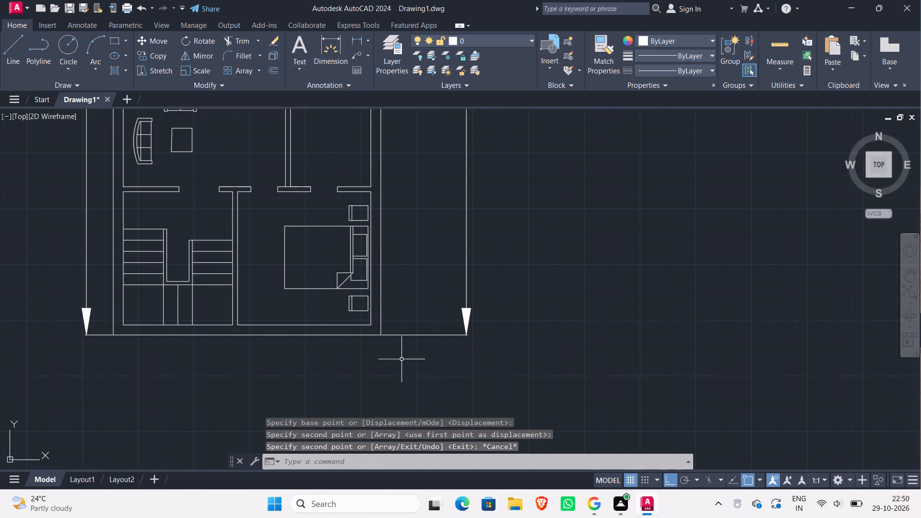
Copy the toilet block by its tank's back-edge midpoint, with Ortho off, into the lower bath, with its tank against the upper wall.
scroll(397, 374, down, 2)
middle_drag(396, 373, 466, 377)
scroll(465, 360, up, 4)
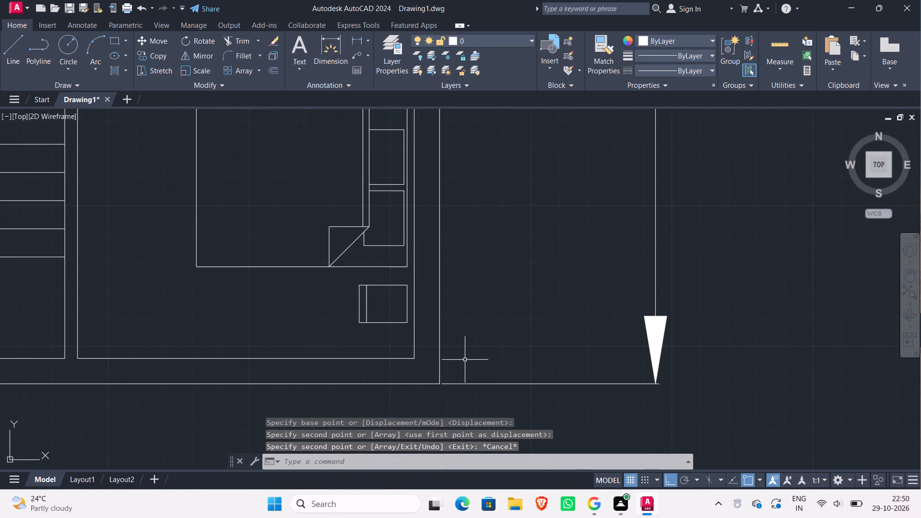
scroll(465, 360, down, 3)
scroll(645, 422, down, 1)
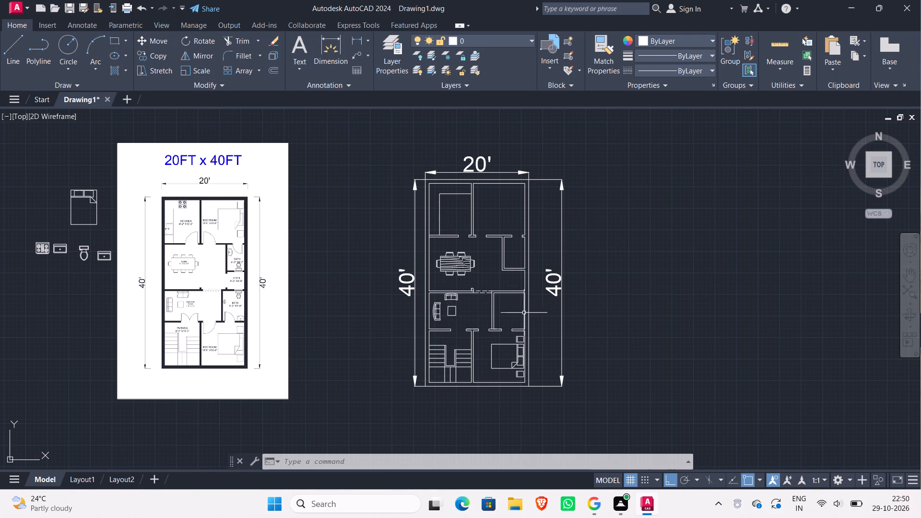
scroll(55, 268, up, 2)
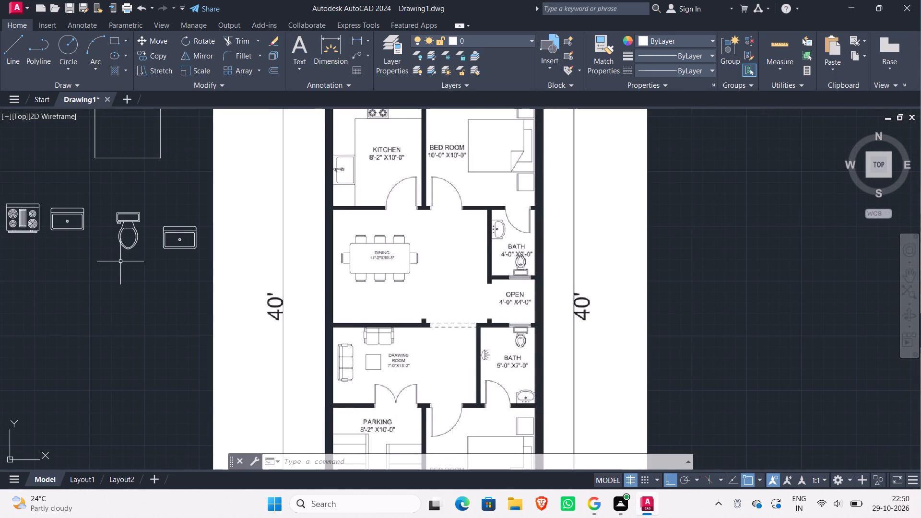
click(130, 262)
click(124, 209)
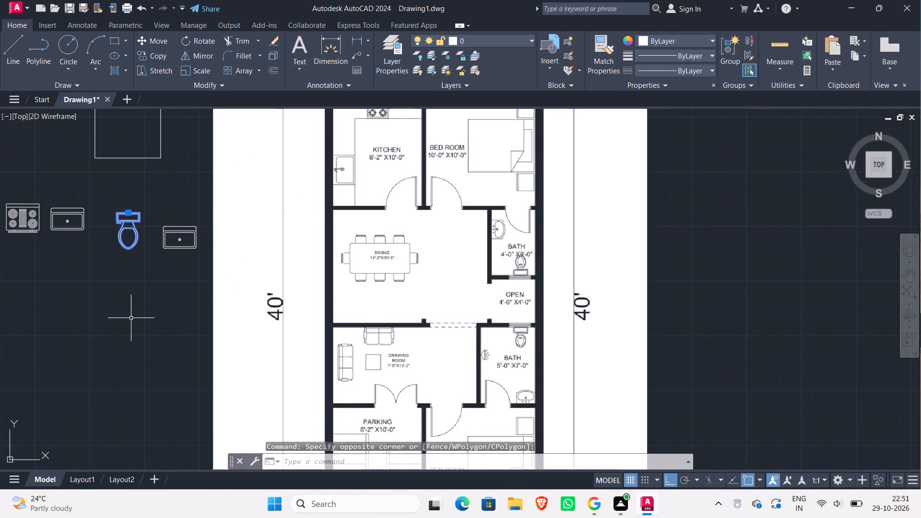
click(147, 57)
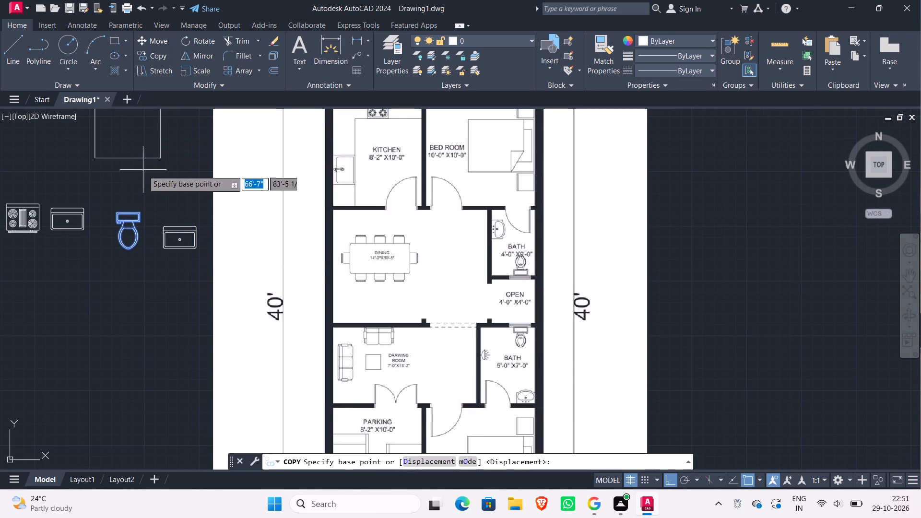
scroll(128, 210, up, 3)
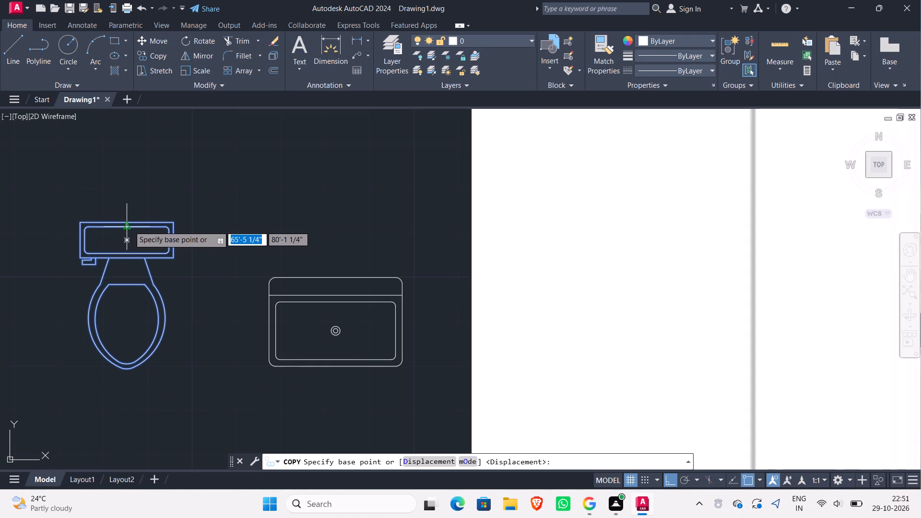
click(129, 225)
scroll(135, 236, down, 3)
scroll(401, 311, down, 1)
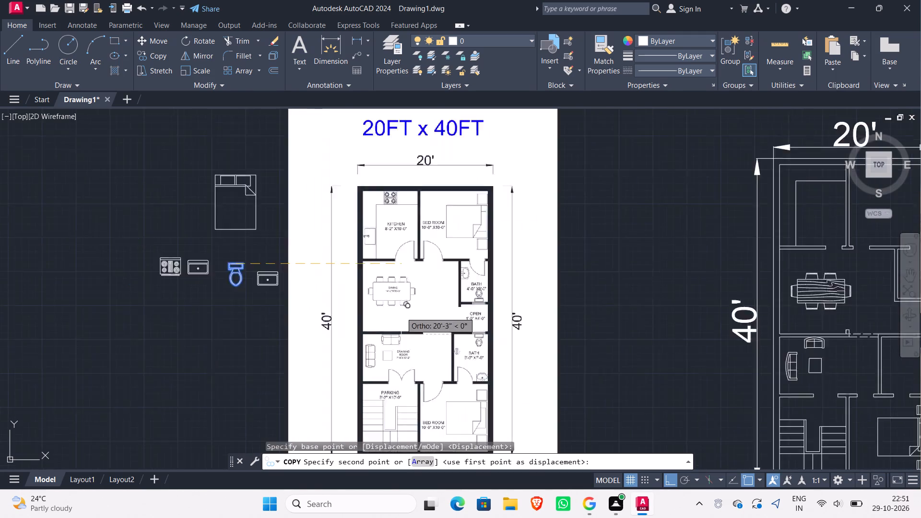
scroll(401, 313, down, 1)
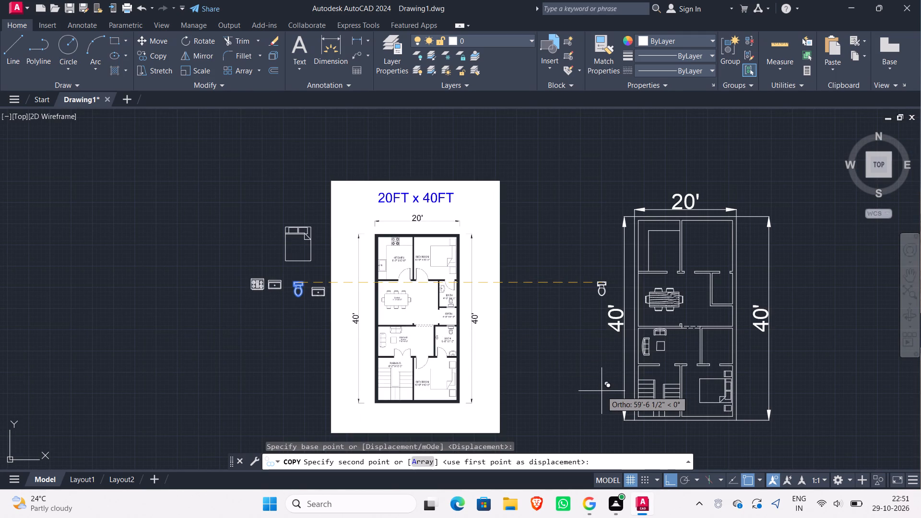
key(F9)
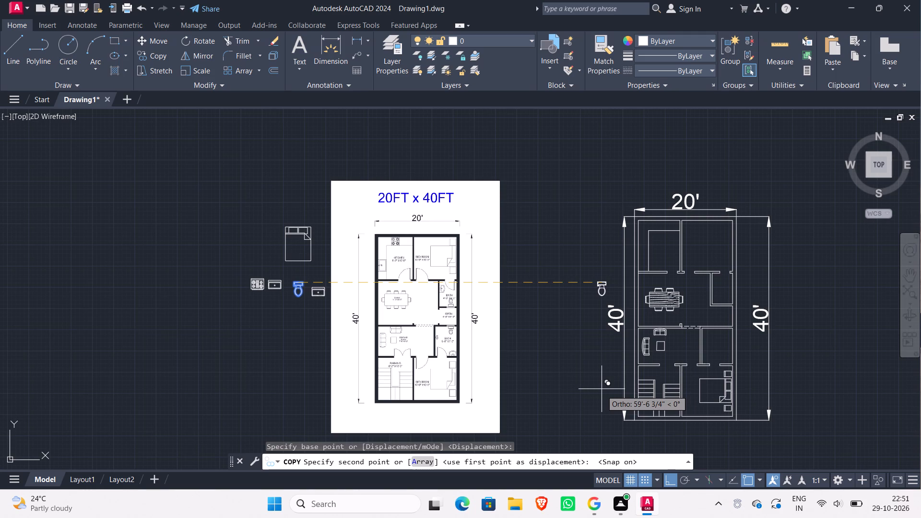
key(F9)
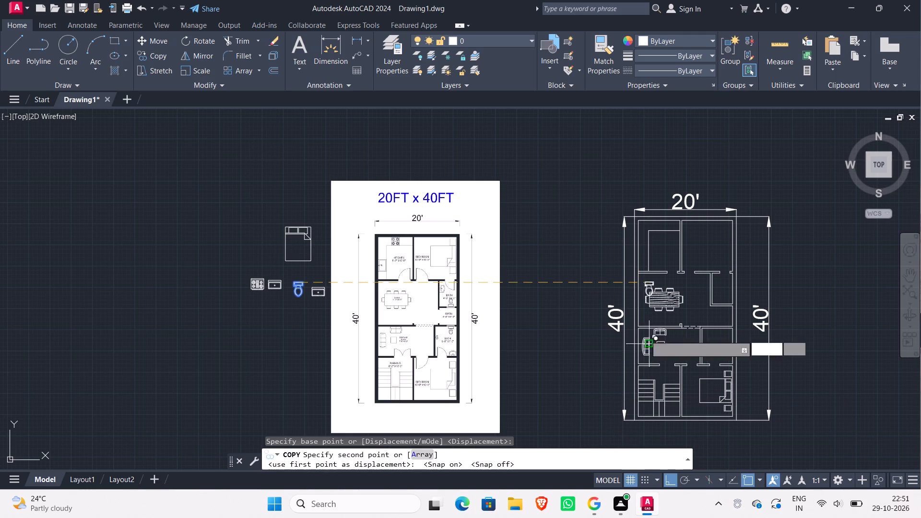
key(F8)
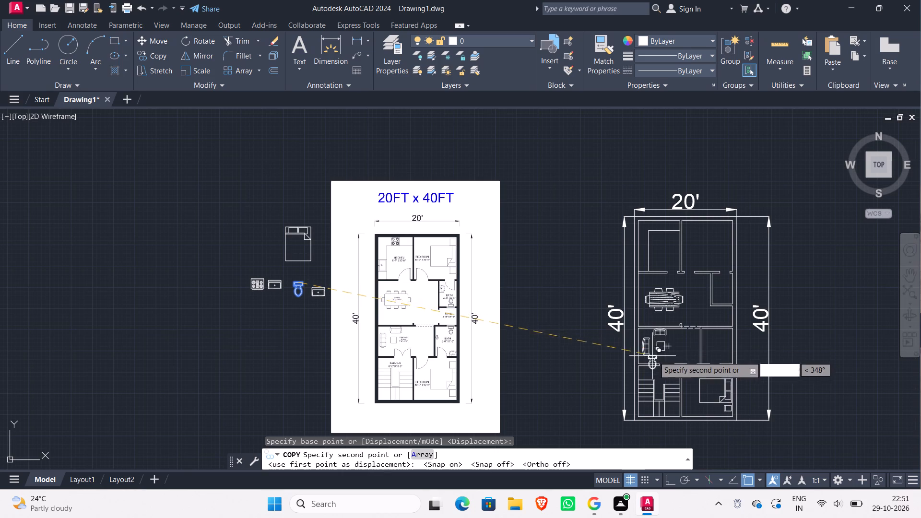
scroll(720, 336, up, 2)
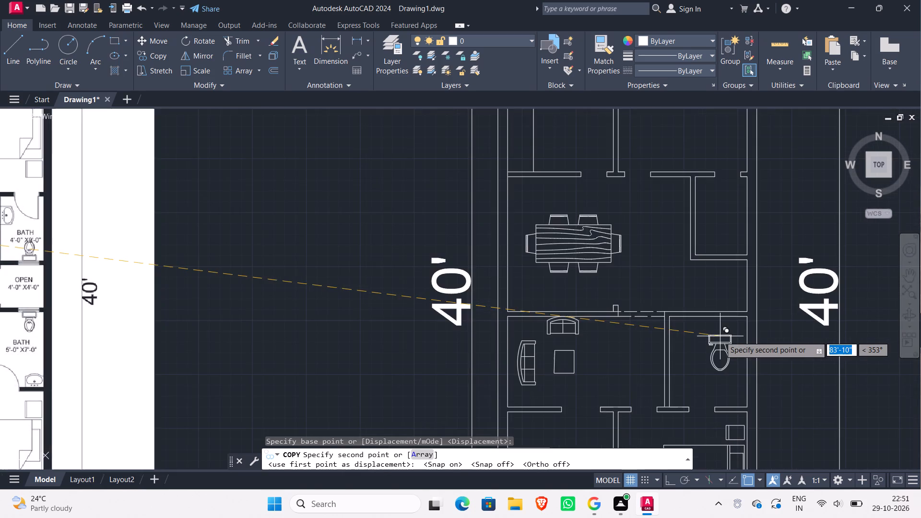
scroll(717, 336, down, 1)
scroll(718, 333, up, 2)
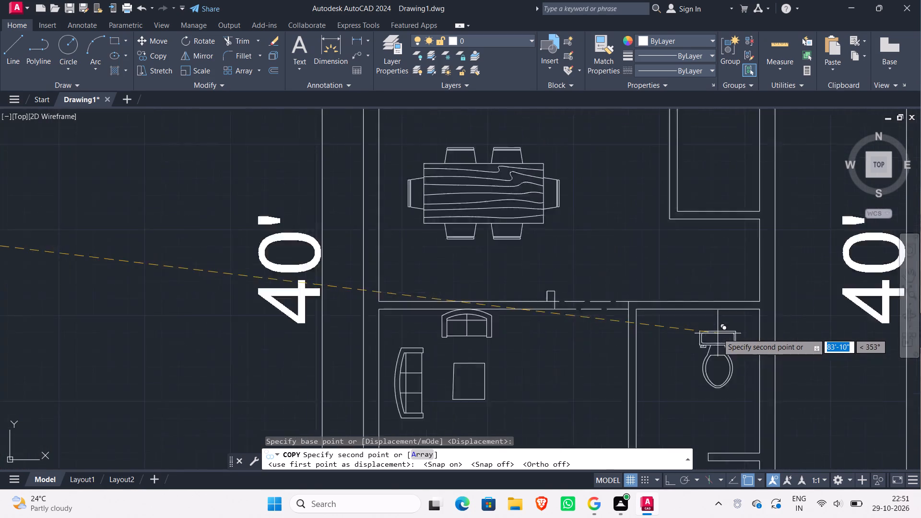
scroll(718, 333, up, 4)
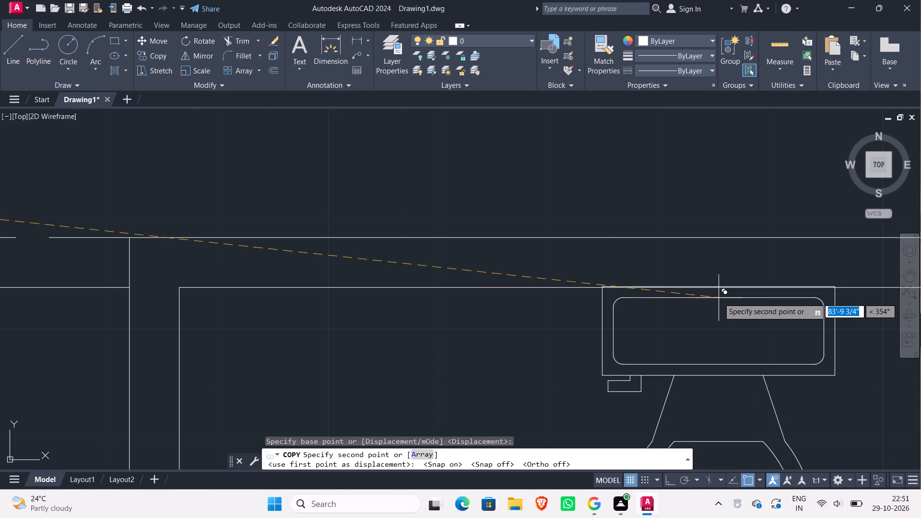
click(720, 299)
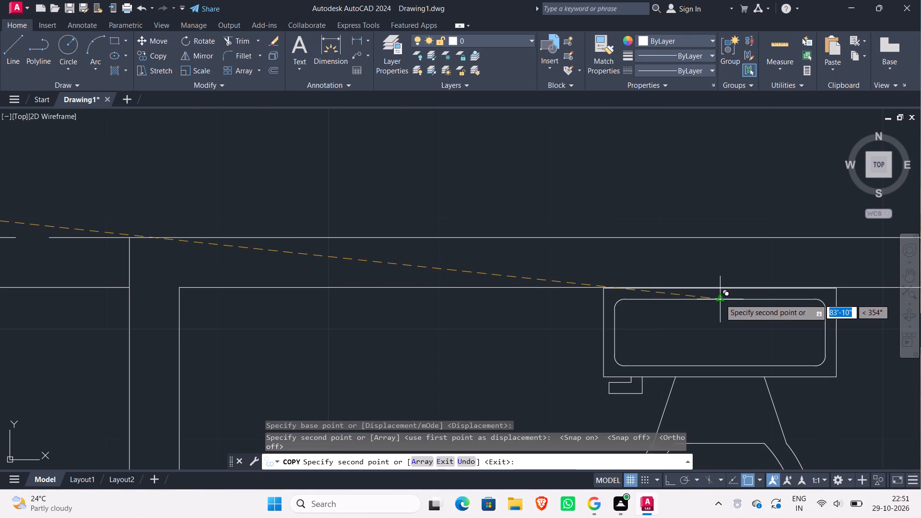
Place another toilet copy at the upper bath's lower wall, its tank's back edge on the wall's inner line and bowl facing down.
scroll(719, 324, down, 5)
scroll(466, 349, down, 2)
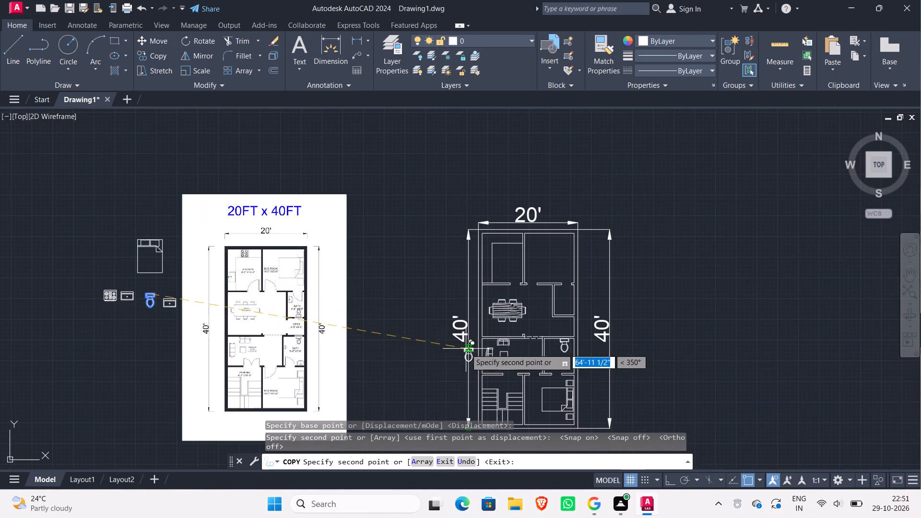
scroll(375, 344, up, 1)
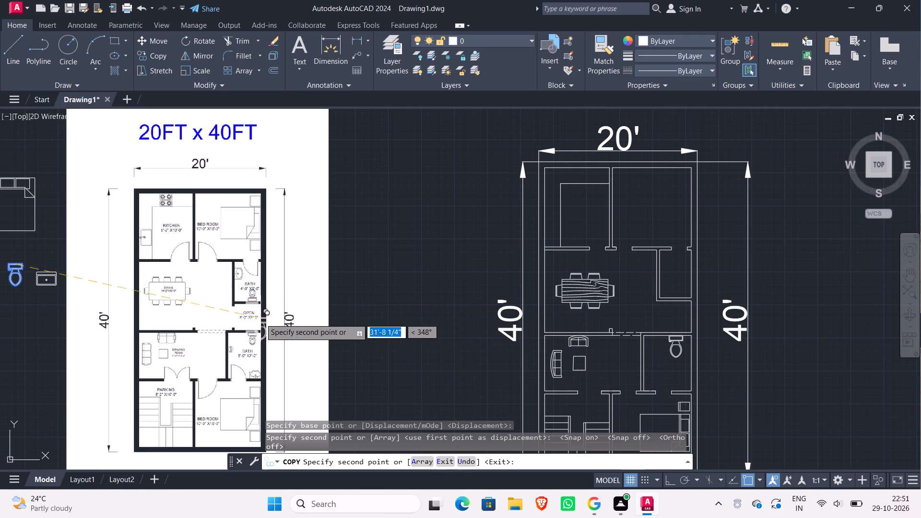
scroll(668, 297, up, 2)
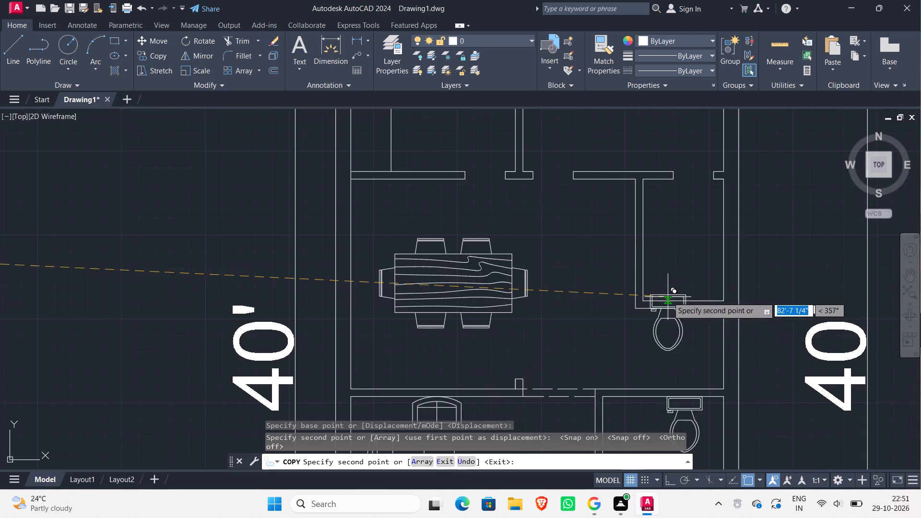
scroll(696, 315, up, 3)
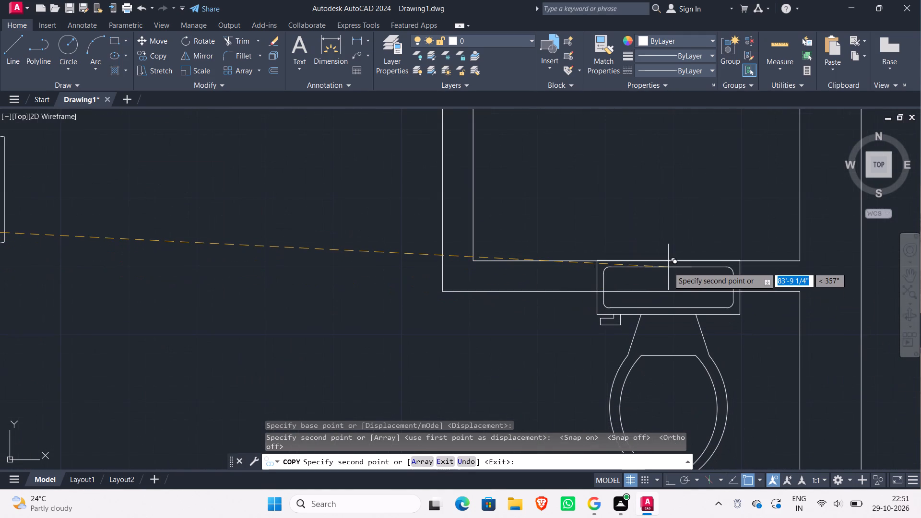
click(668, 267)
scroll(743, 353, down, 3)
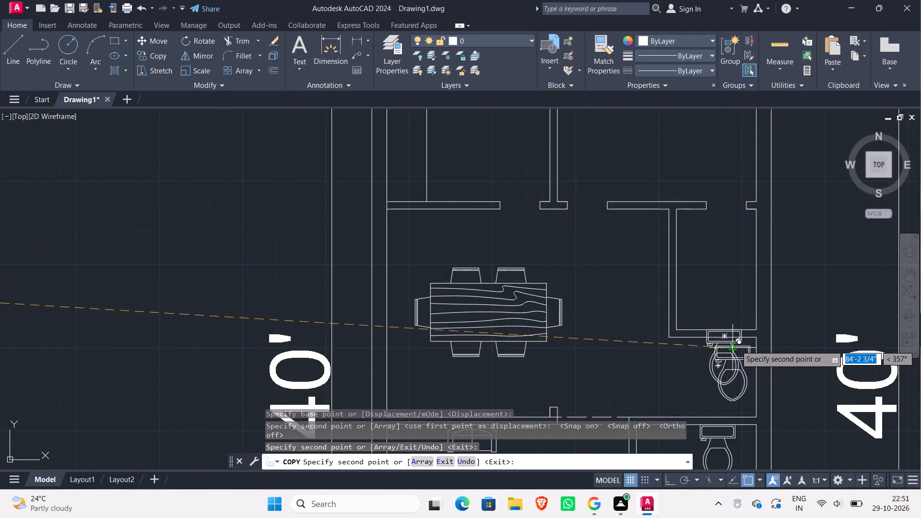
scroll(736, 345, down, 2)
middle_drag(732, 347, 724, 327)
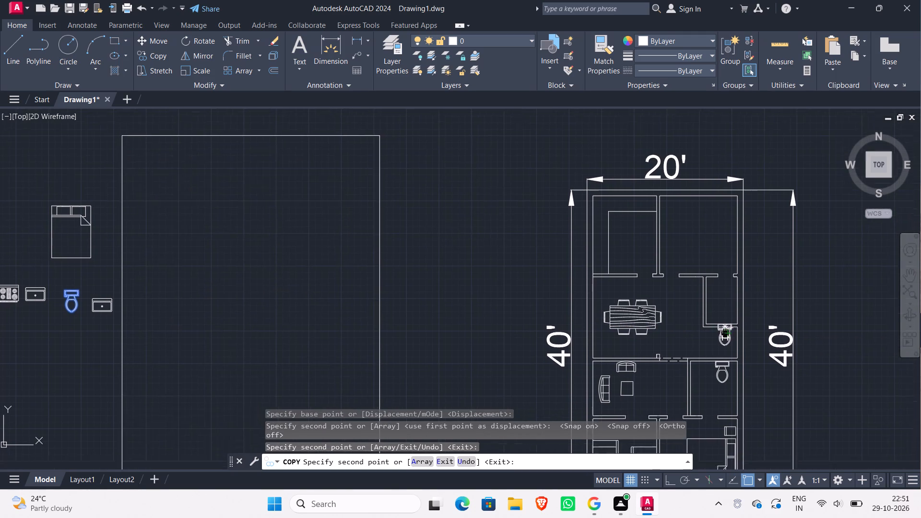
middle_drag(724, 327, 719, 311)
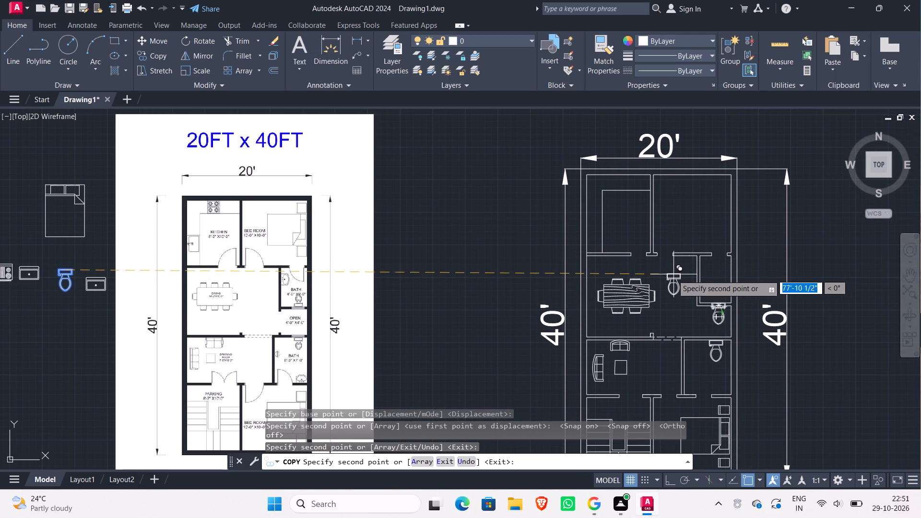
key(Escape)
scroll(717, 320, up, 2)
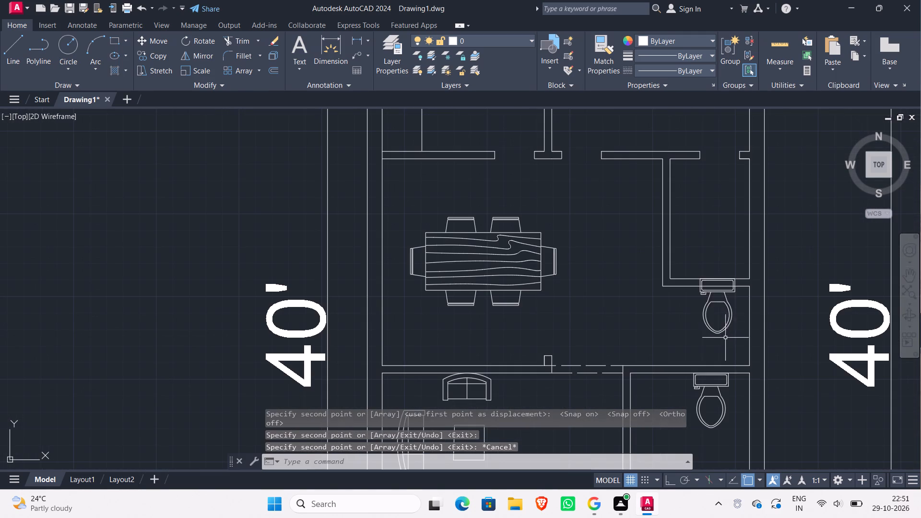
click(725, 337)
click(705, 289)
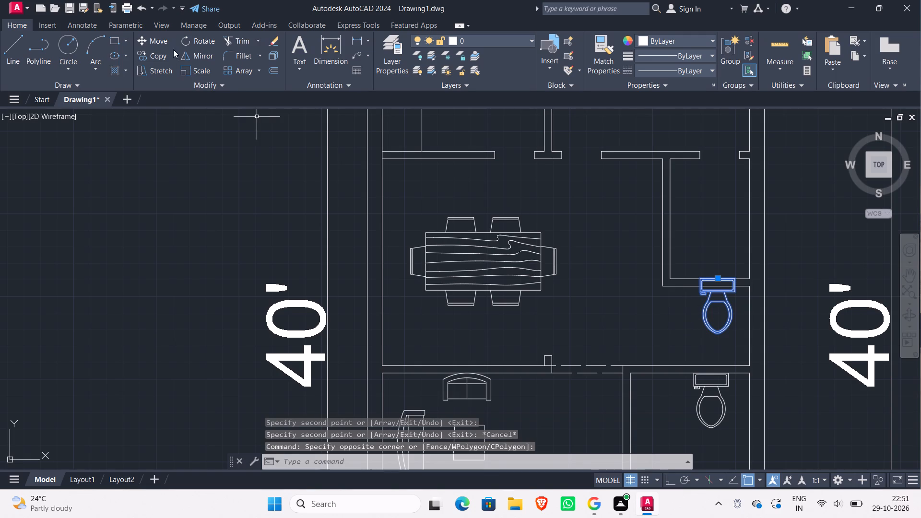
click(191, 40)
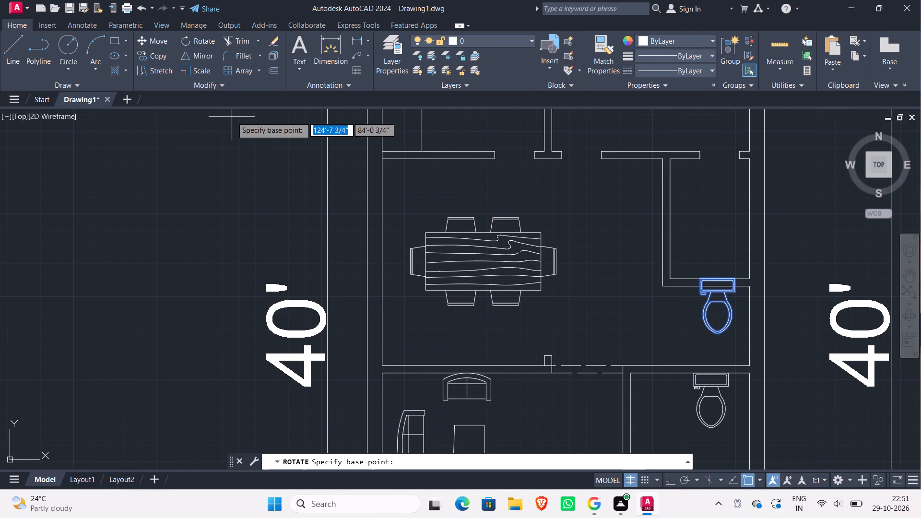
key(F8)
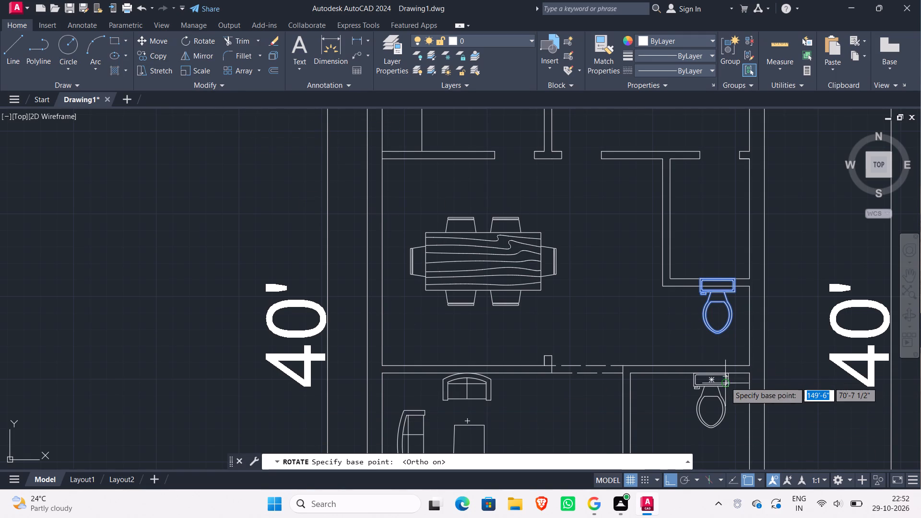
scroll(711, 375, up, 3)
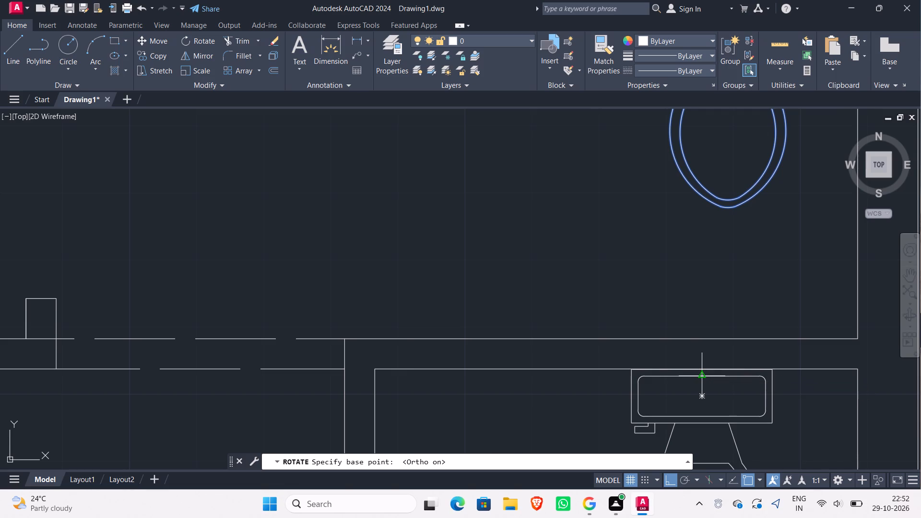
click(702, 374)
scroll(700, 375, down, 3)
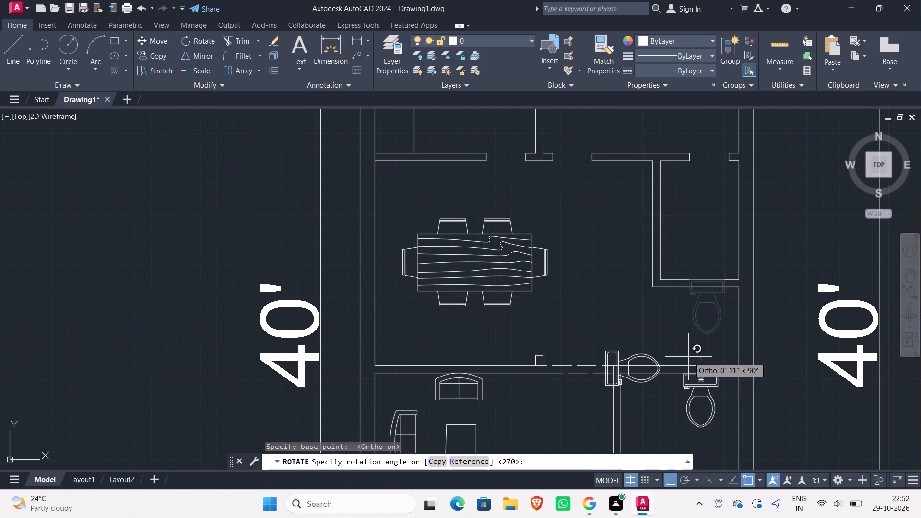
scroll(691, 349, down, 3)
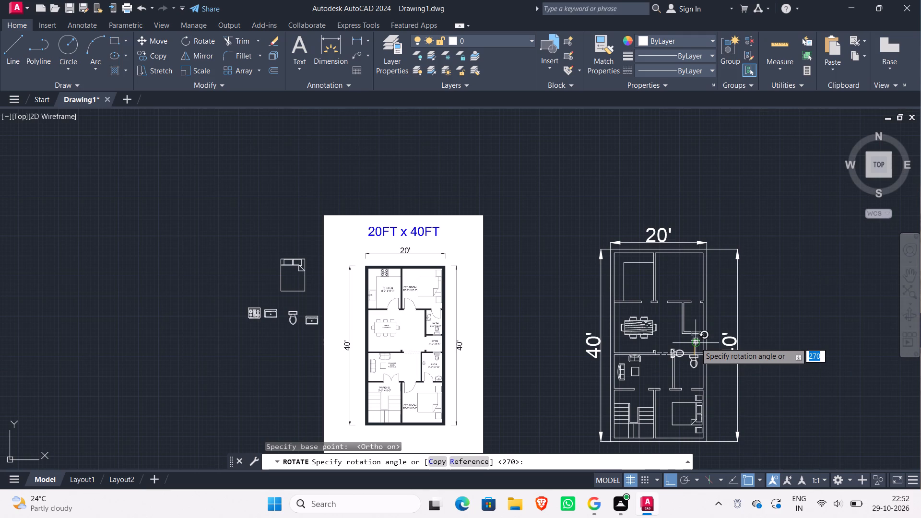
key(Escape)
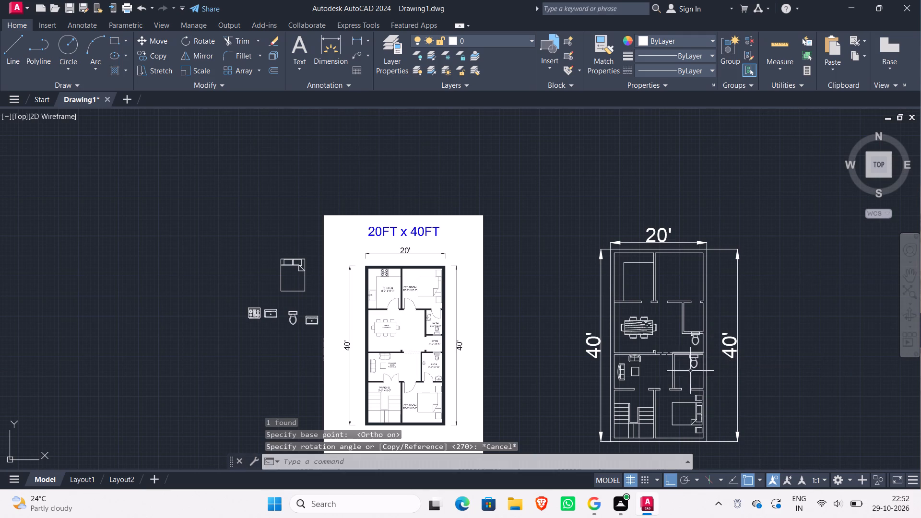
Rotate the upper bath's toilet 180° about its tank's back-edge midpoint so the bowl faces up into the bath.
scroll(699, 337, up, 2)
click(697, 355)
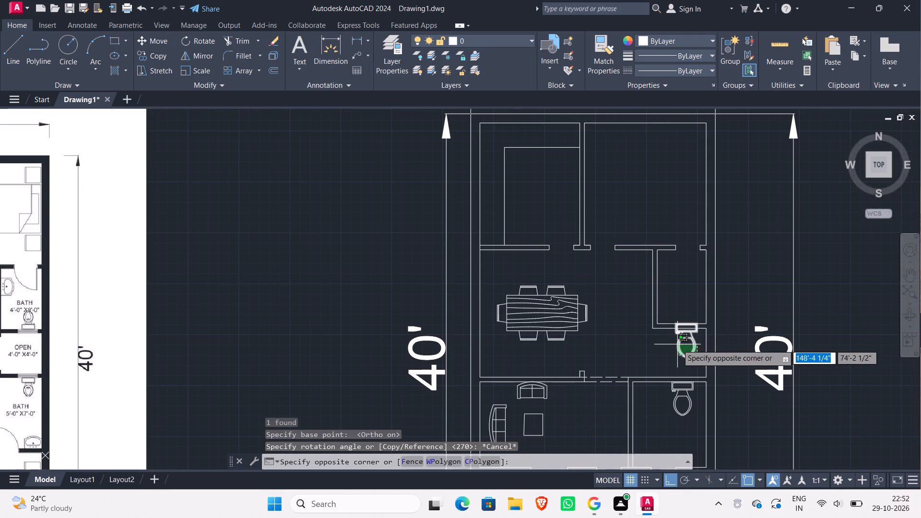
click(677, 344)
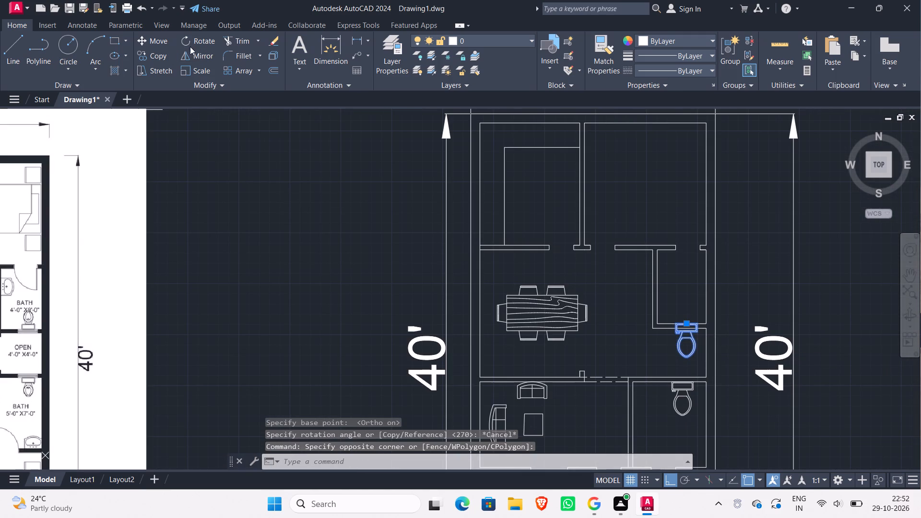
click(204, 36)
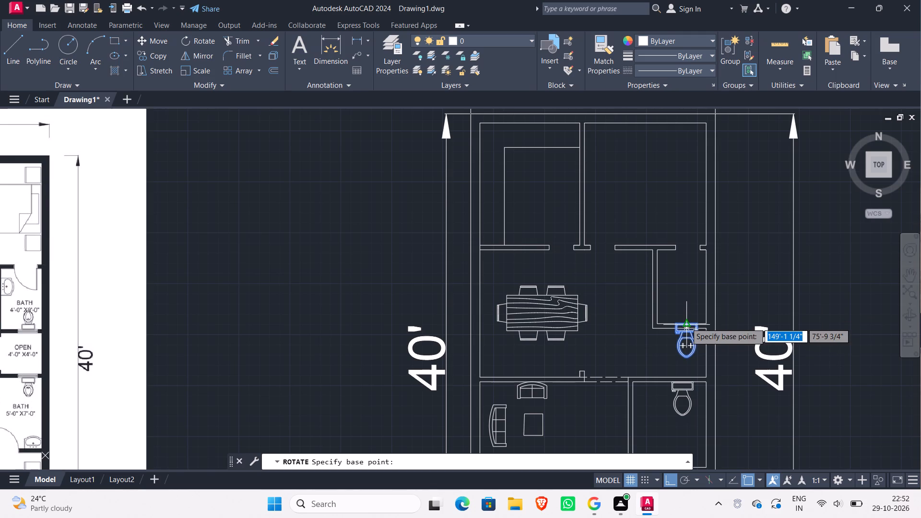
click(686, 323)
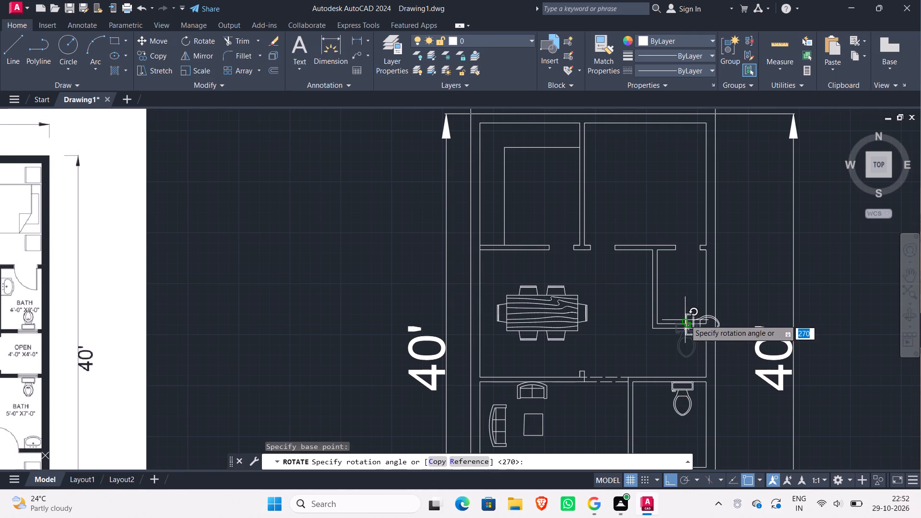
click(644, 318)
Move the upper bath's toilet straight up so its tank sits just inside the bath, slightly above the lower wall's inner line.
scroll(695, 353, up, 3)
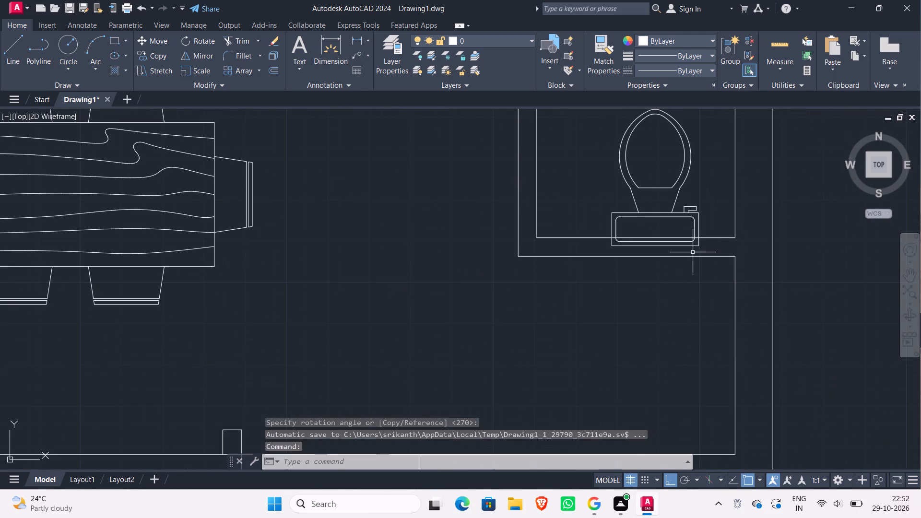
click(708, 224)
click(639, 201)
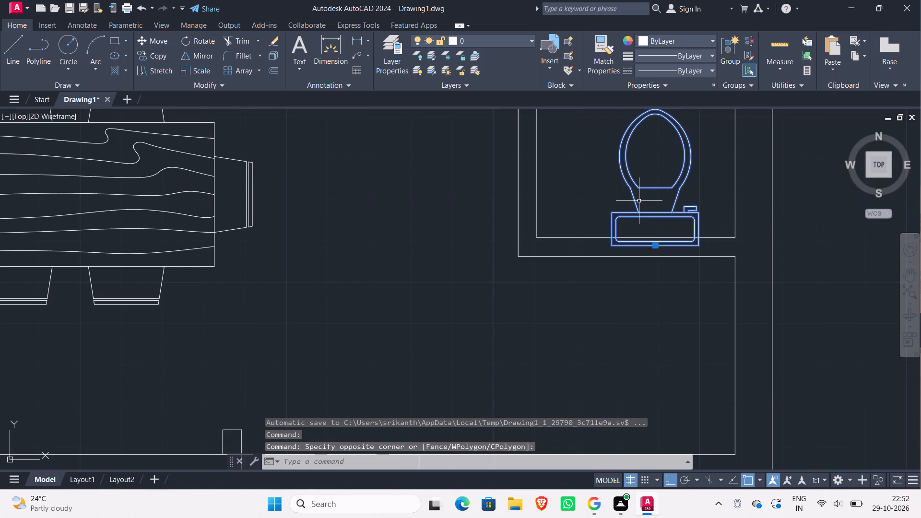
key(m)
key(Return)
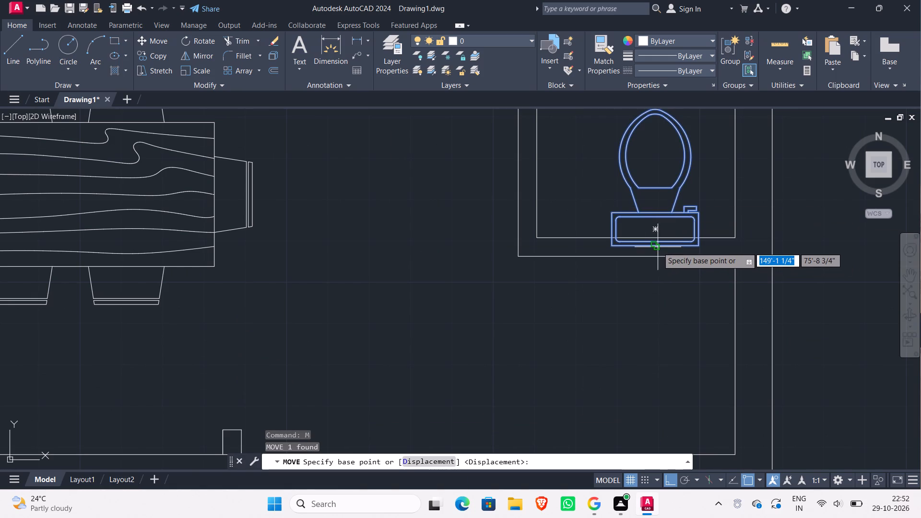
scroll(651, 248, up, 3)
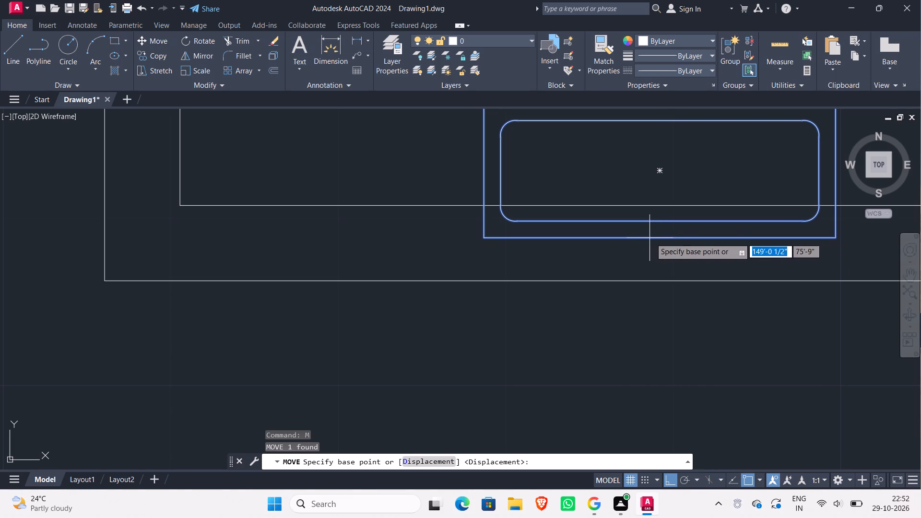
scroll(669, 237, up, 3)
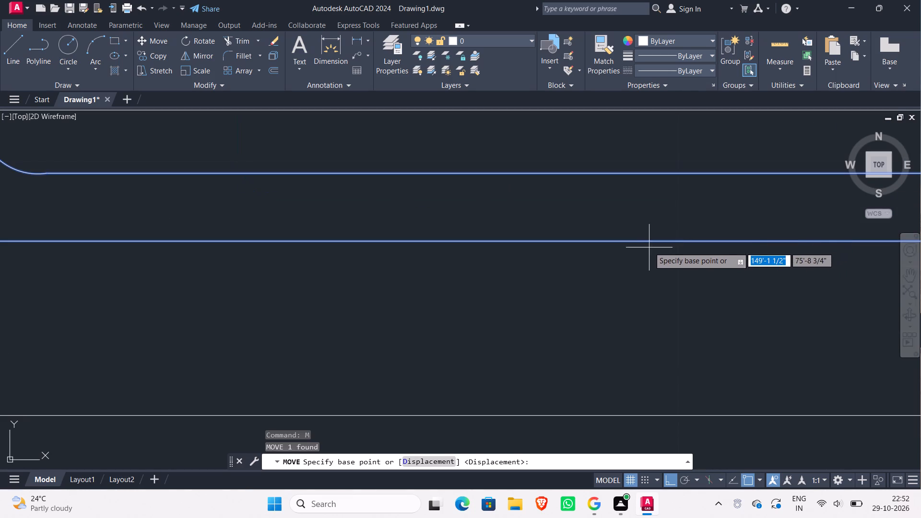
scroll(640, 243, down, 3)
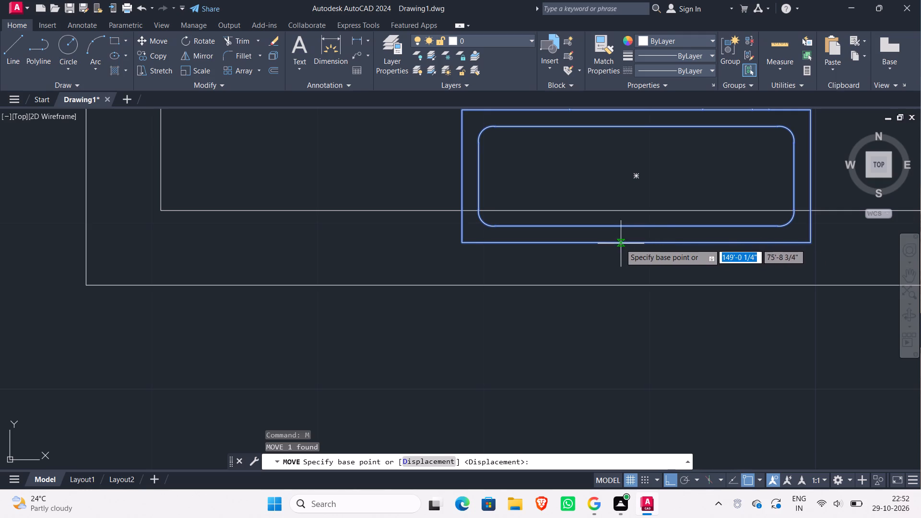
click(638, 225)
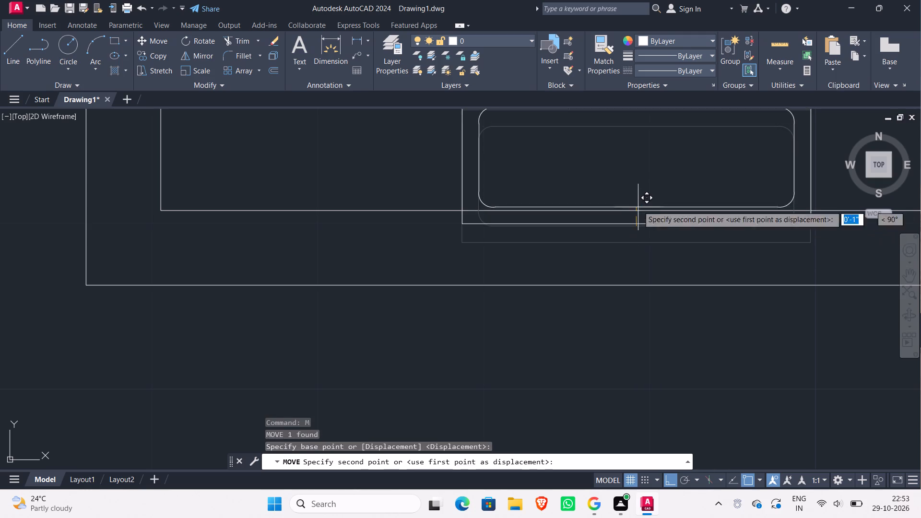
scroll(635, 195, down, 2)
click(634, 188)
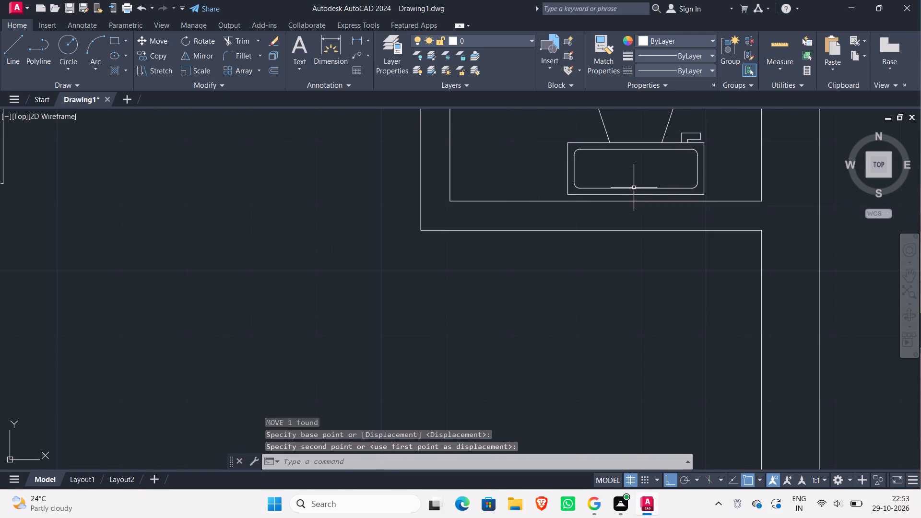
Compare the drafted plan with the reference image, examining the fixtures in the lower 5'-0" x 7'-0" bath.
scroll(643, 240, down, 2)
middle_drag(633, 269, 636, 300)
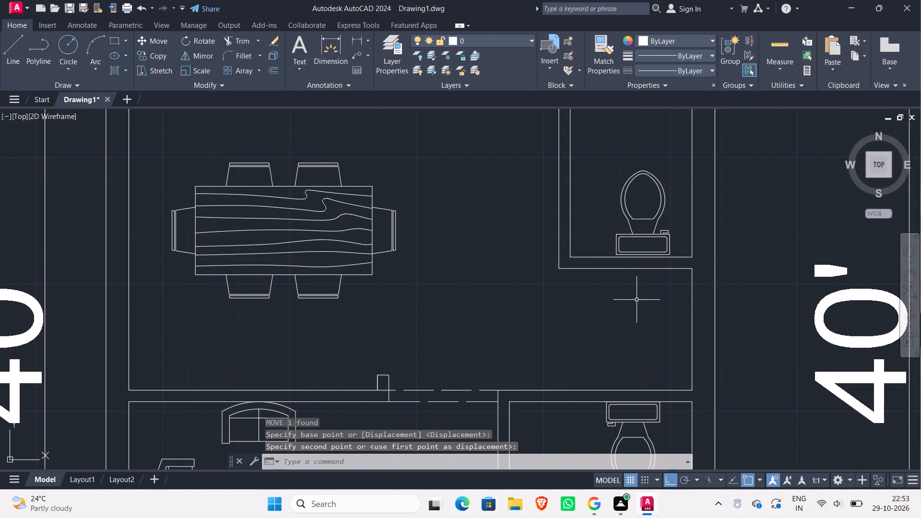
scroll(637, 300, down, 1)
scroll(598, 306, down, 2)
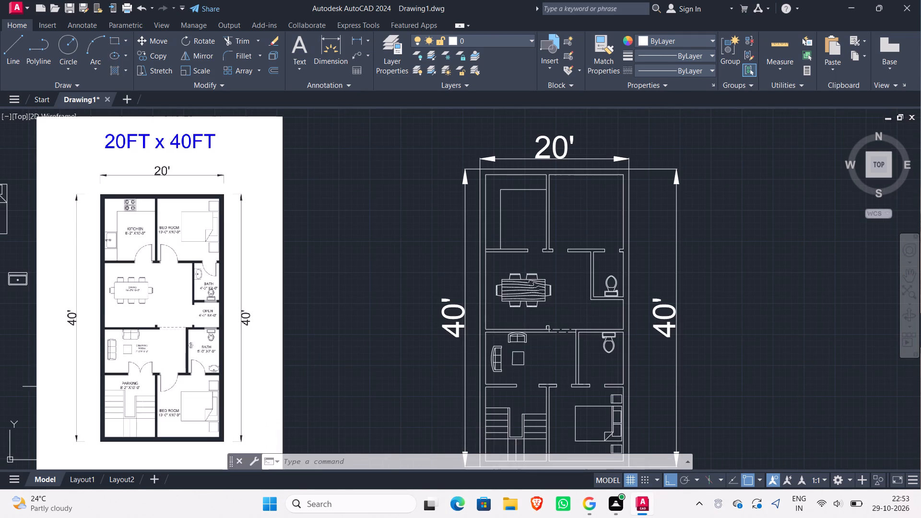
scroll(139, 370, up, 3)
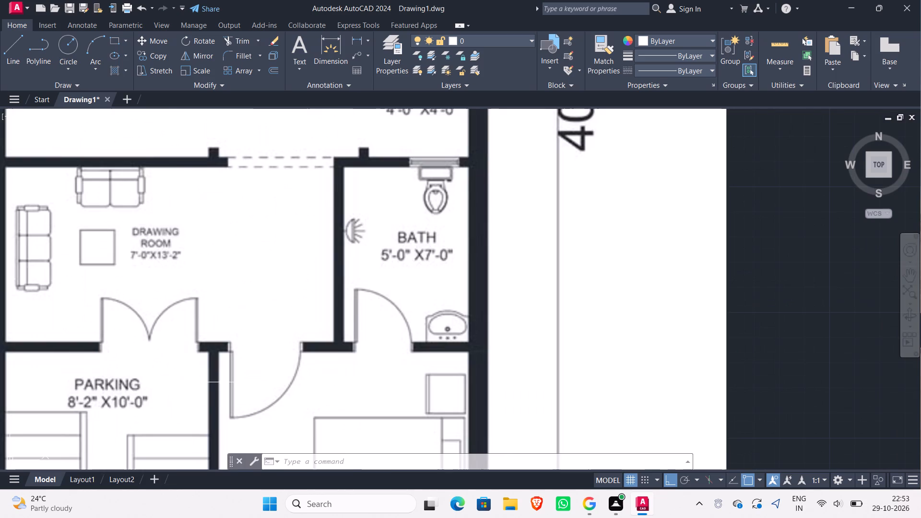
scroll(229, 379, down, 1)
scroll(287, 358, down, 2)
middle_drag(332, 377, 332, 377)
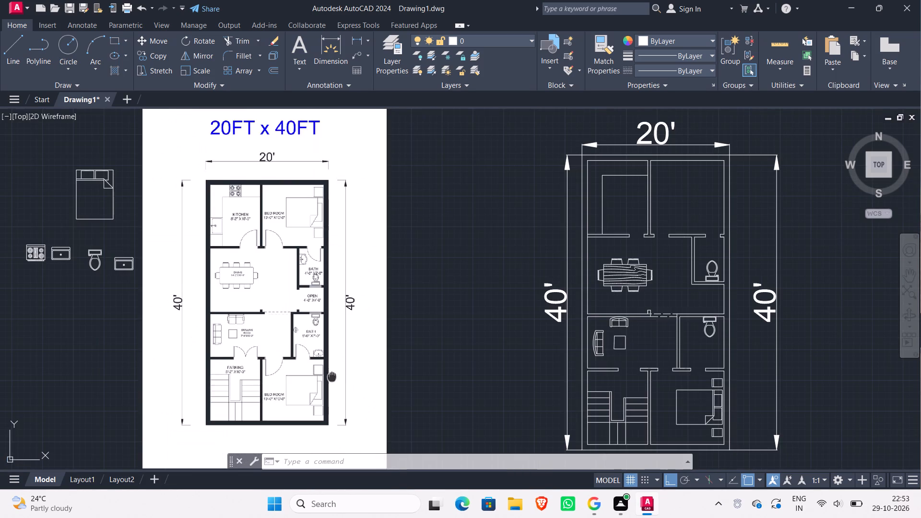
middle_drag(332, 377, 241, 363)
scroll(230, 341, up, 5)
scroll(228, 341, down, 2)
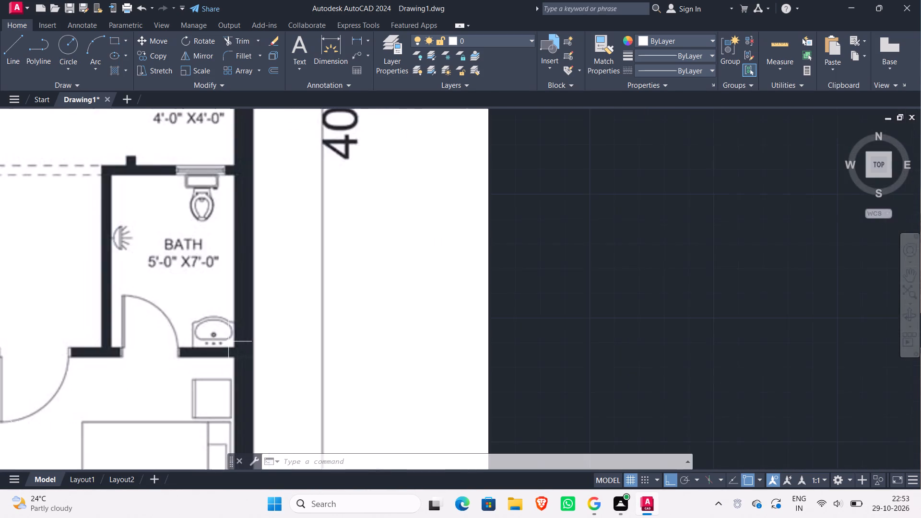
scroll(228, 341, down, 2)
scroll(441, 334, down, 1)
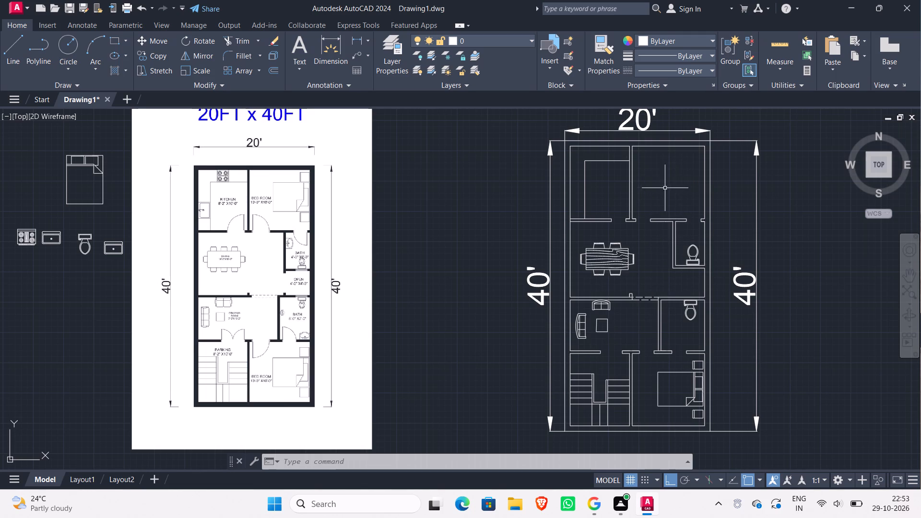
Copy the bed block by its lower foot corner, with Ortho off, into the upper bedroom, headboard facing up.
click(108, 214)
click(46, 156)
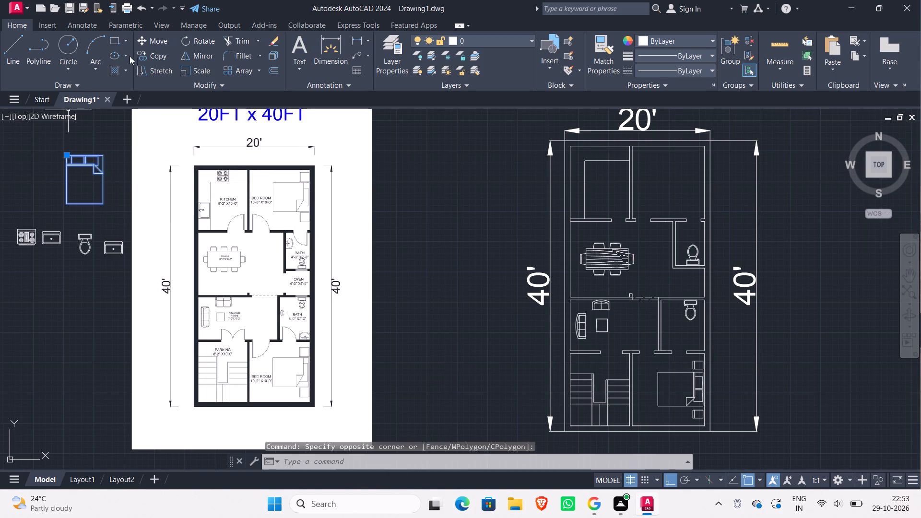
click(156, 52)
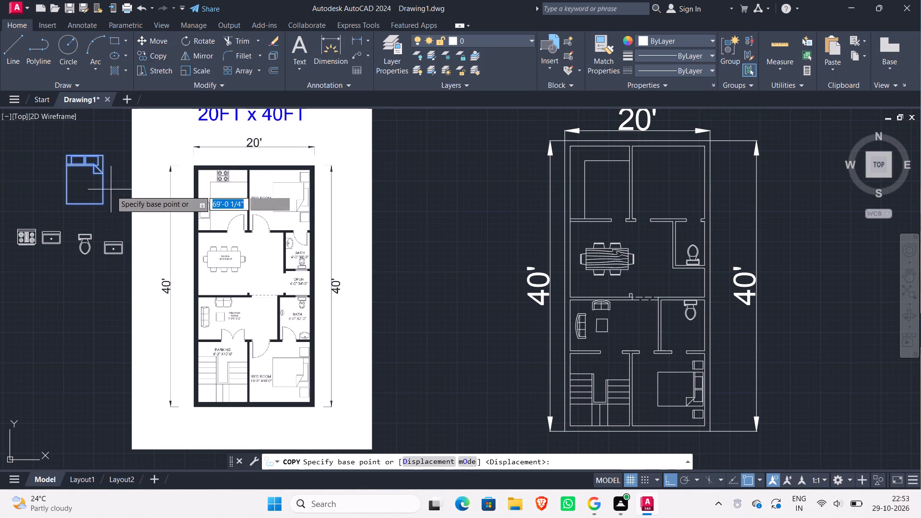
click(100, 203)
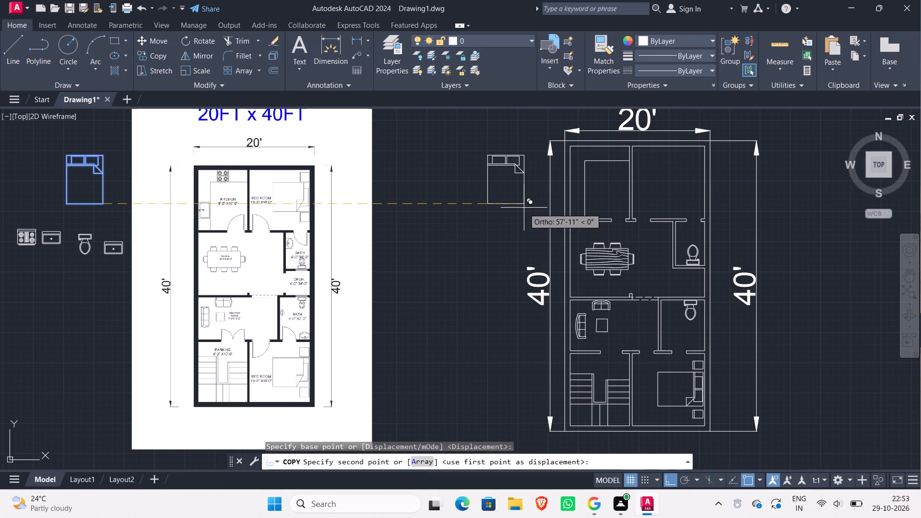
key(F8)
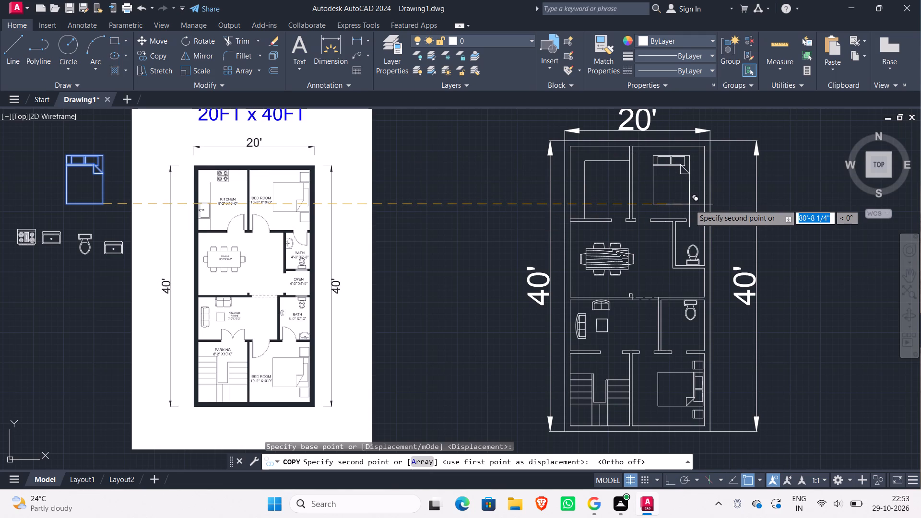
click(689, 204)
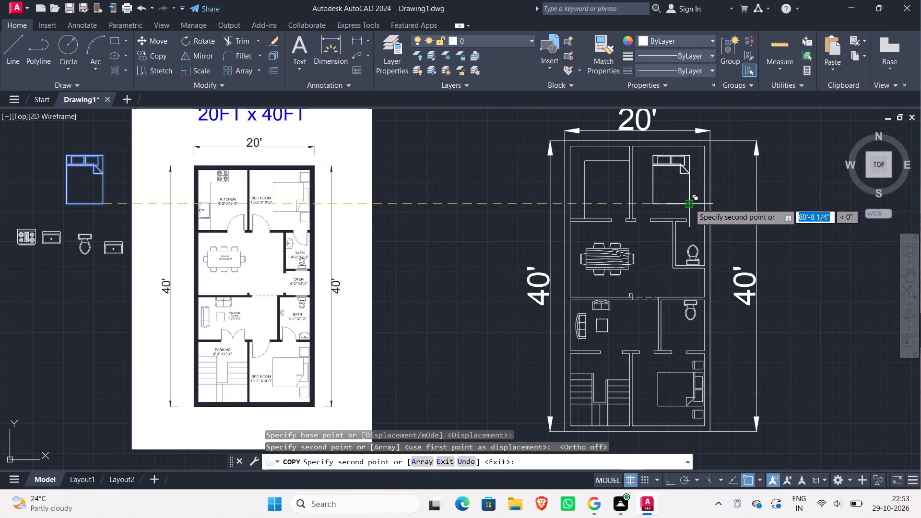
key(Escape)
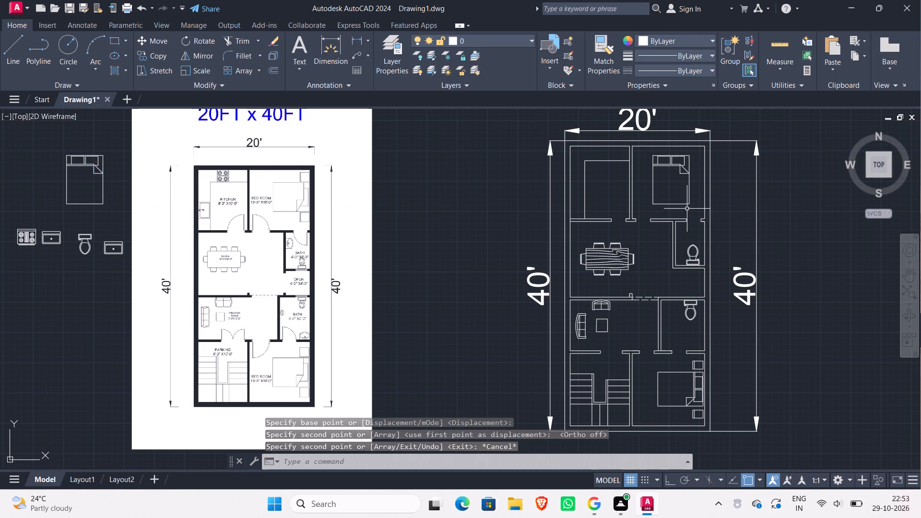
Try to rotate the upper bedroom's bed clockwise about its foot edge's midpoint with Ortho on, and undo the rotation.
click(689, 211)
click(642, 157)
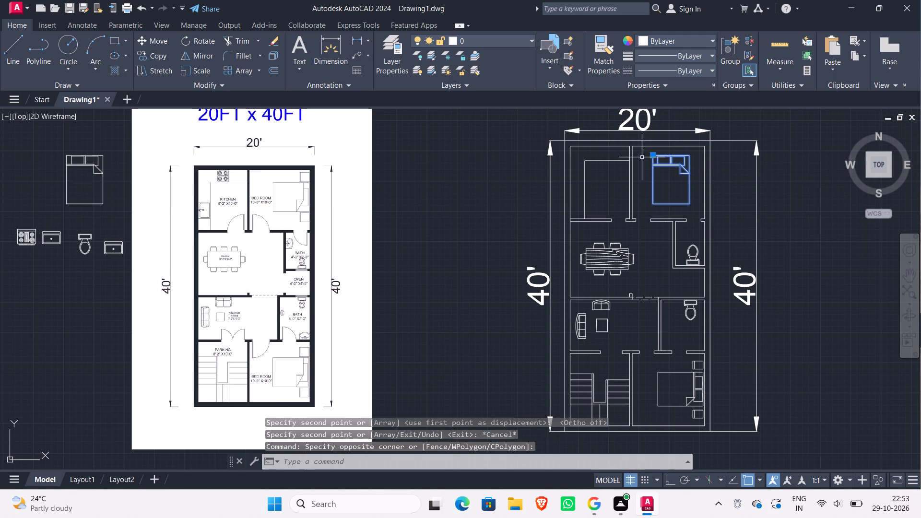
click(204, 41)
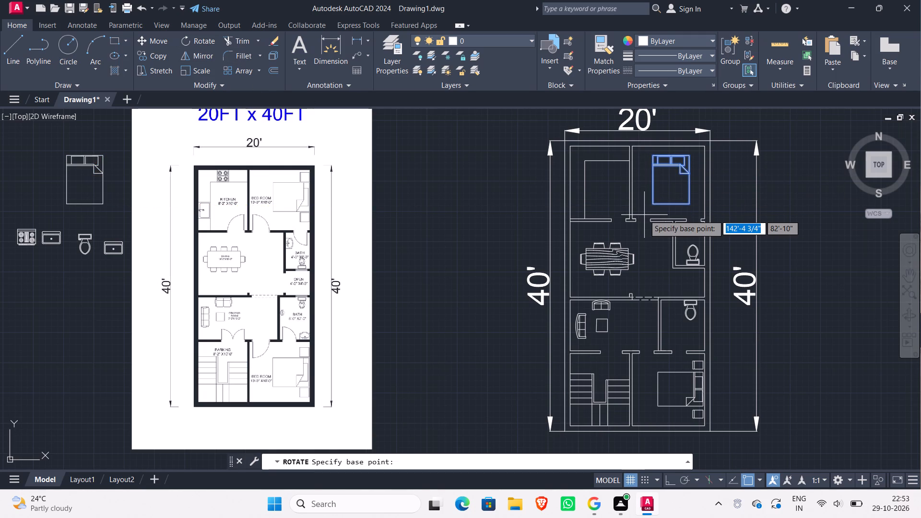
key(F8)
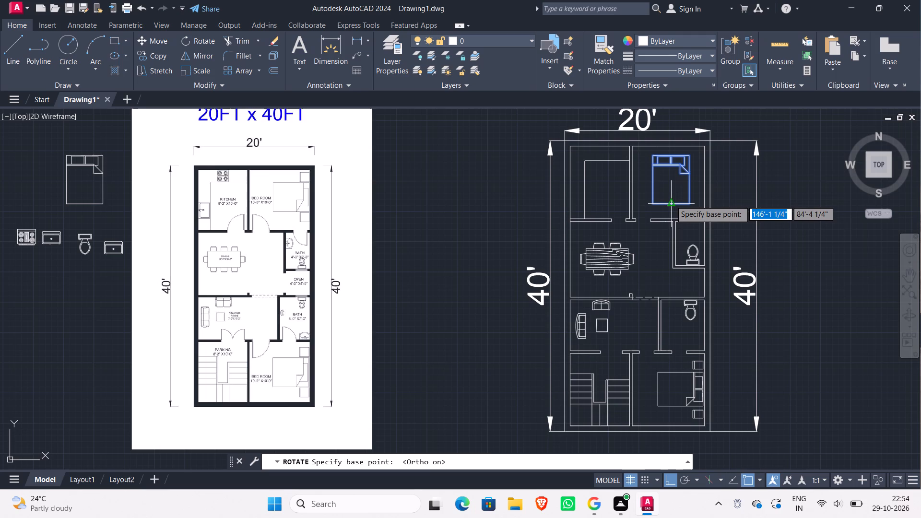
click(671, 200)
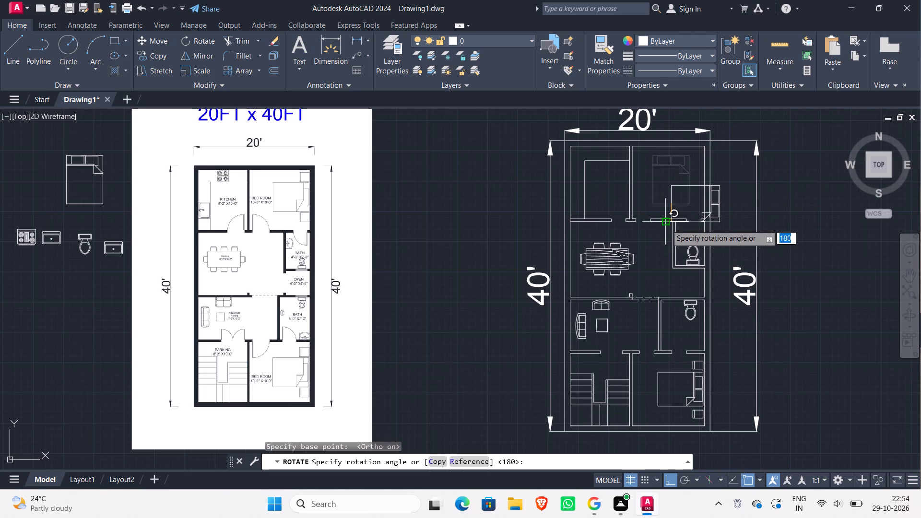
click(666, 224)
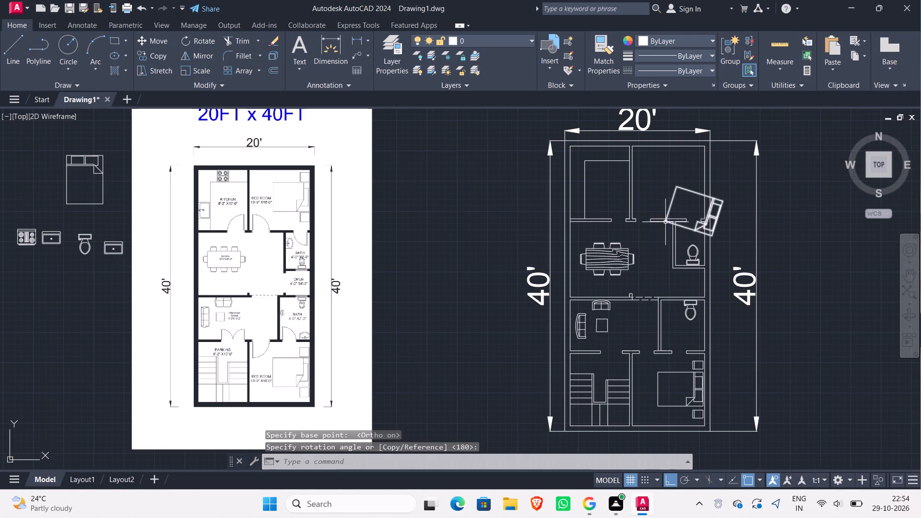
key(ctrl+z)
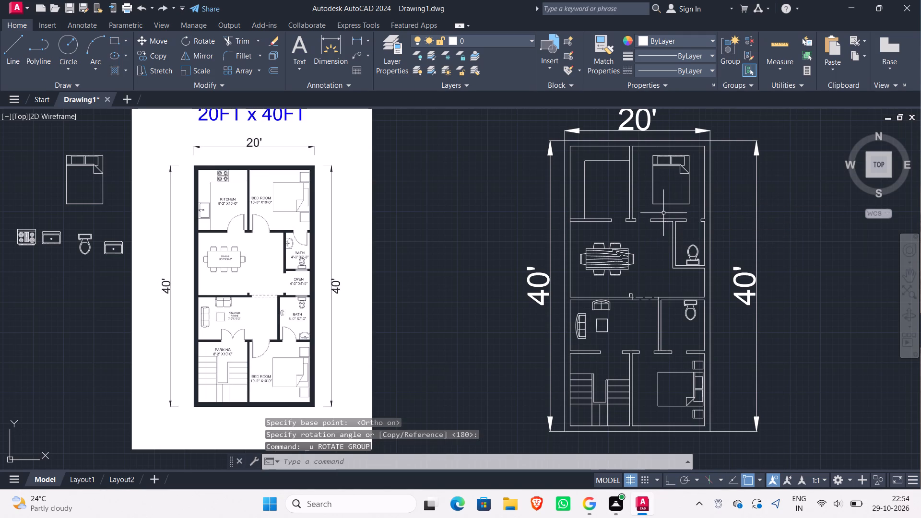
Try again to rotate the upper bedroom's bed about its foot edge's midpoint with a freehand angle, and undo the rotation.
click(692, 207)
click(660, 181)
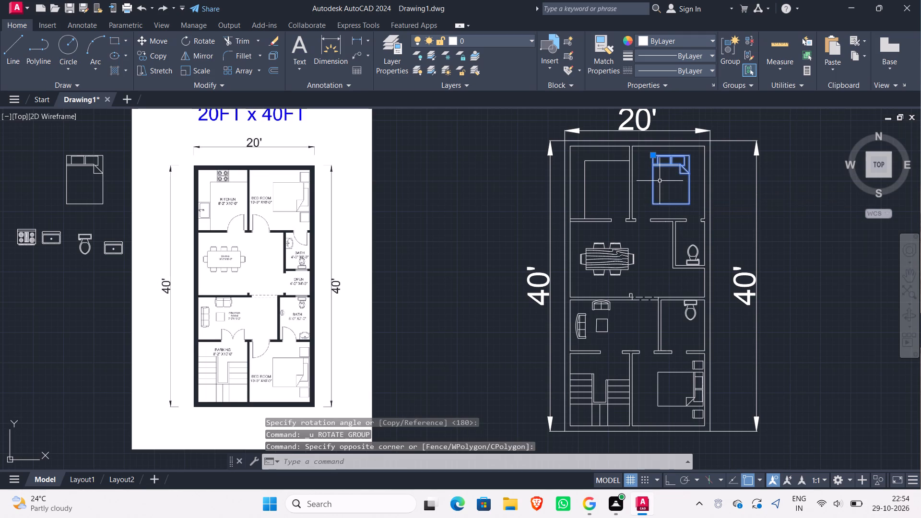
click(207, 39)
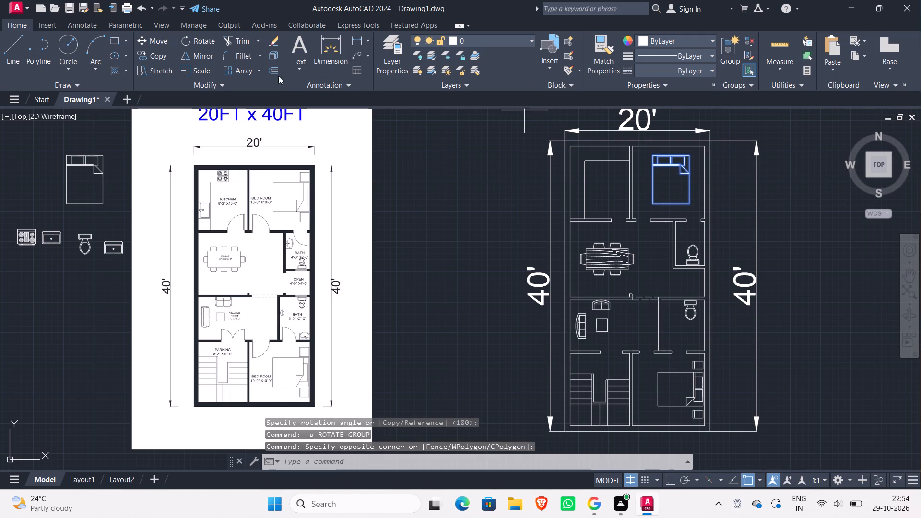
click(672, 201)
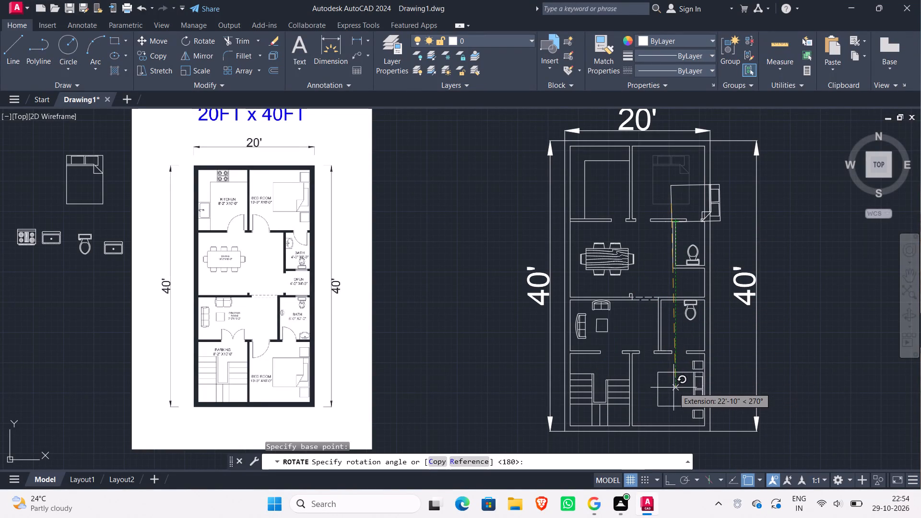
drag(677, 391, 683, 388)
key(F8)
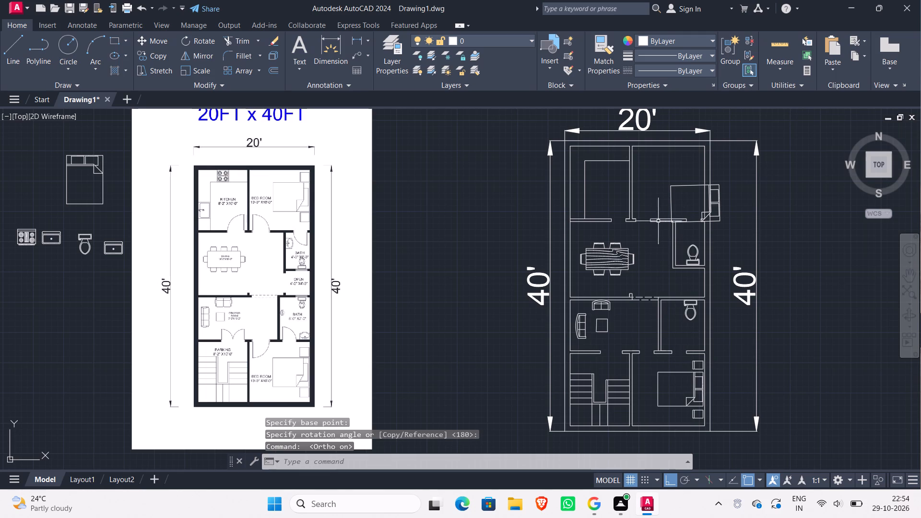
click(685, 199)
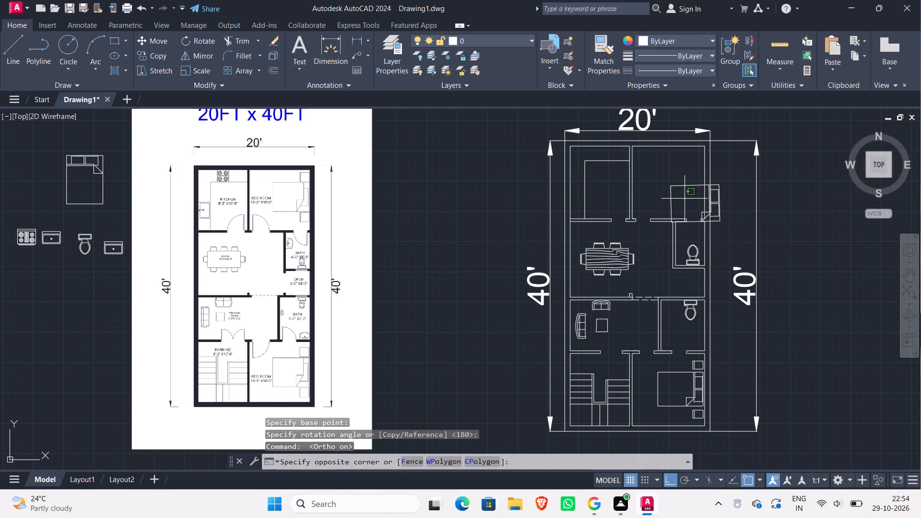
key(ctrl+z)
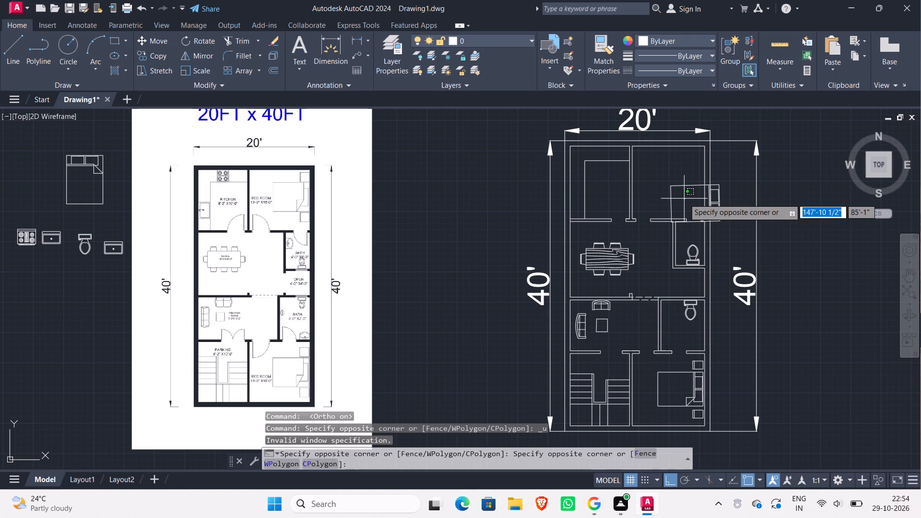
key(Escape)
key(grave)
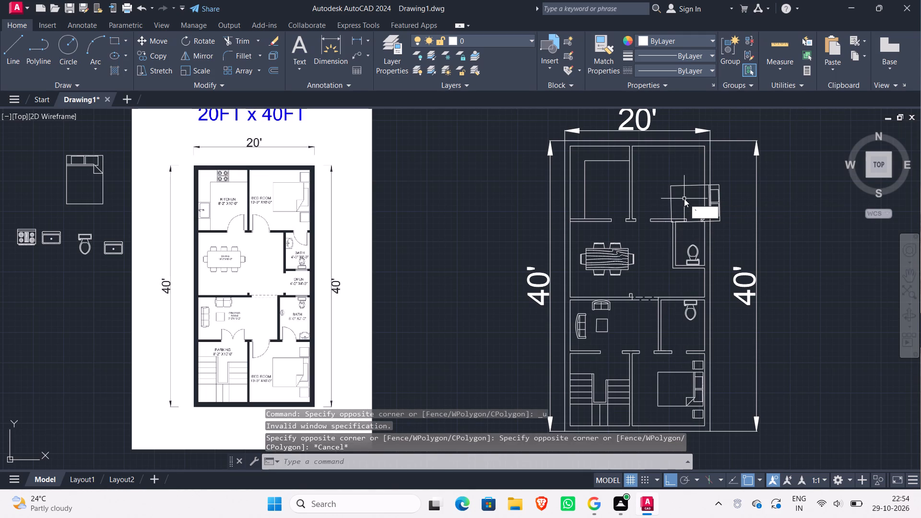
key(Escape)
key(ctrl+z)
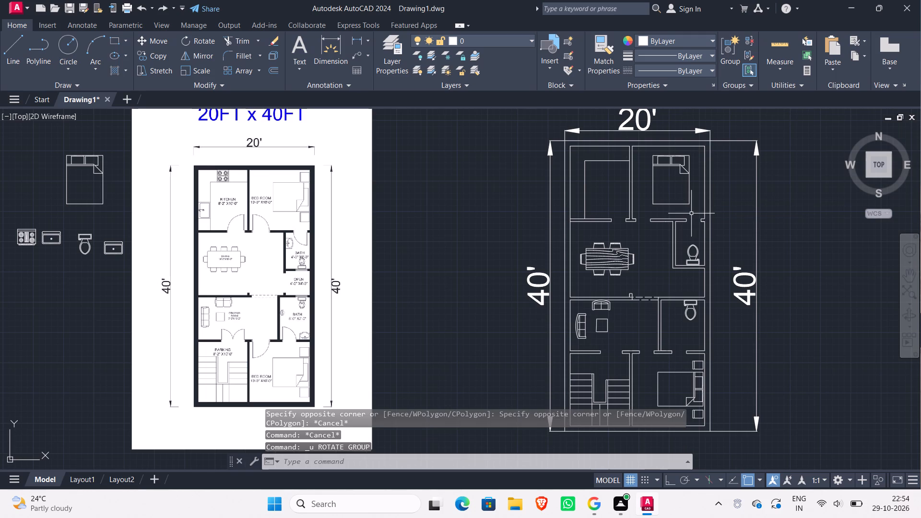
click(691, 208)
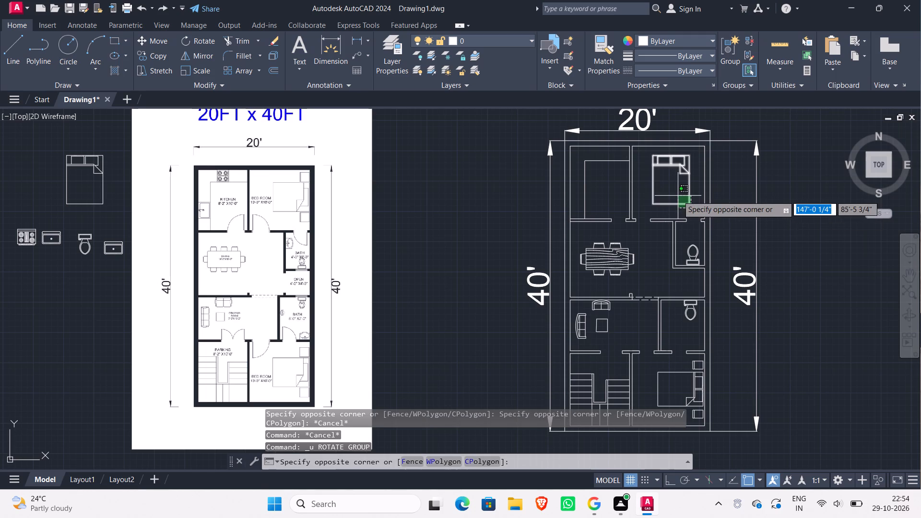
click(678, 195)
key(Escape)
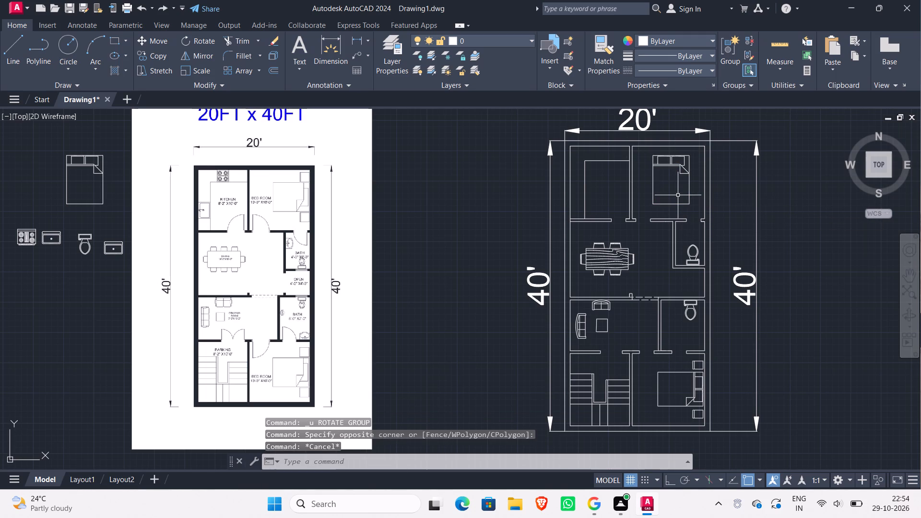
With Ortho on, rotate the upper bedroom's bed 270° about its foot edge's midpoint so the headboard faces the right exterior wall.
key(F8)
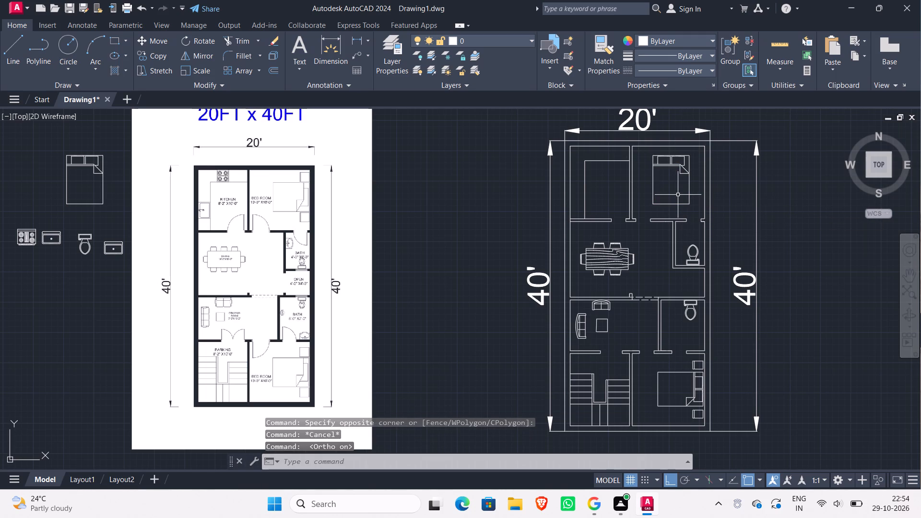
key(ctrl+z)
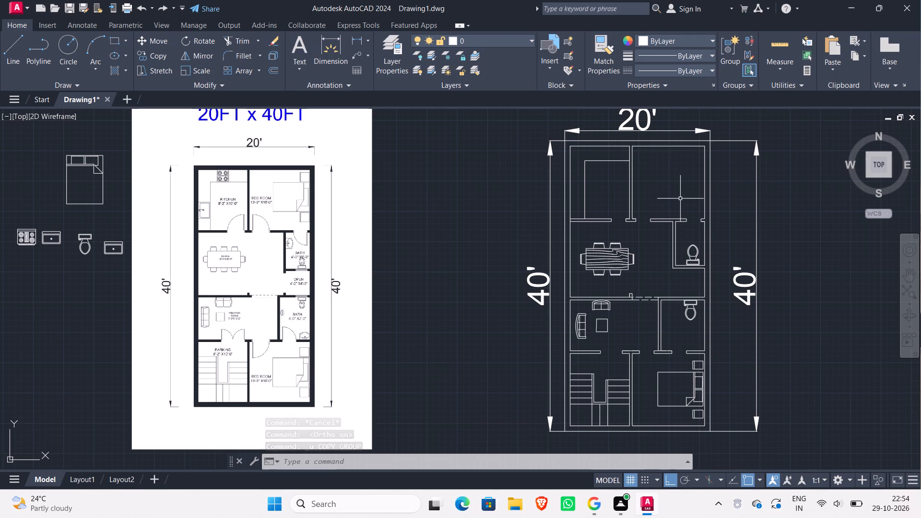
key(ctrl+y)
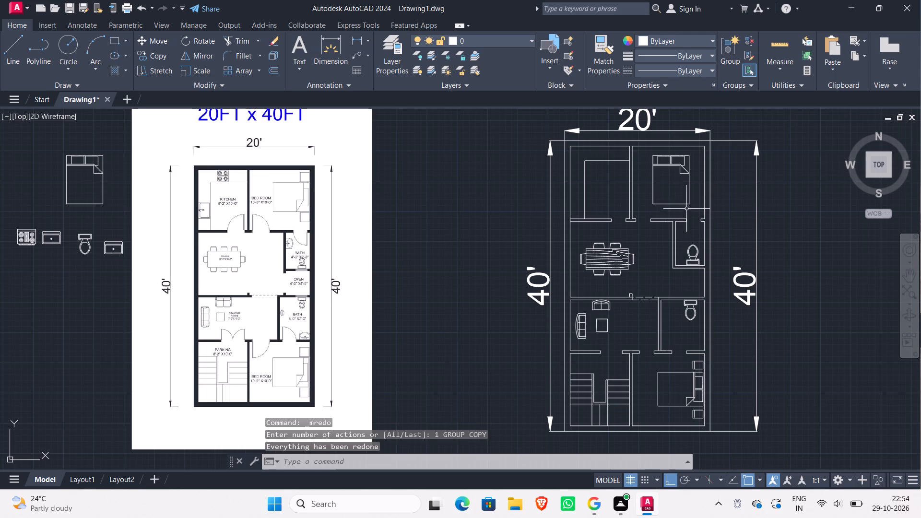
click(694, 208)
click(658, 195)
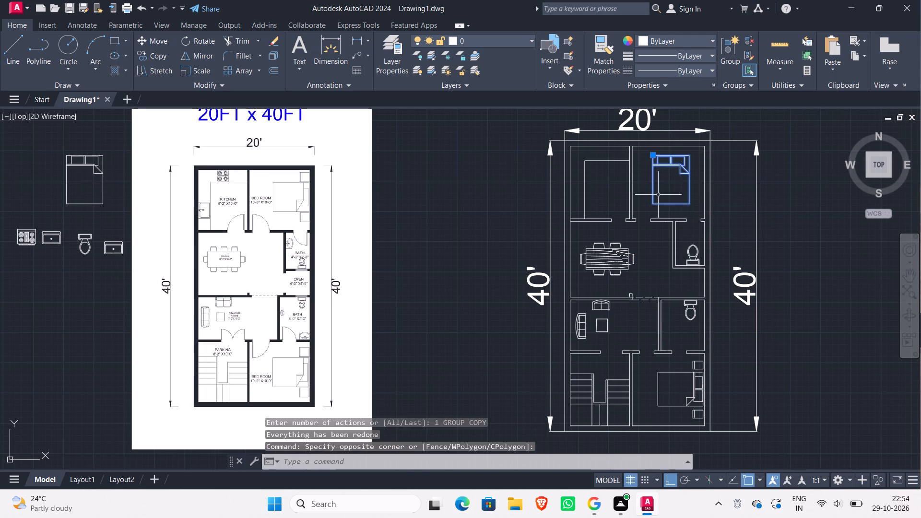
click(205, 34)
click(674, 207)
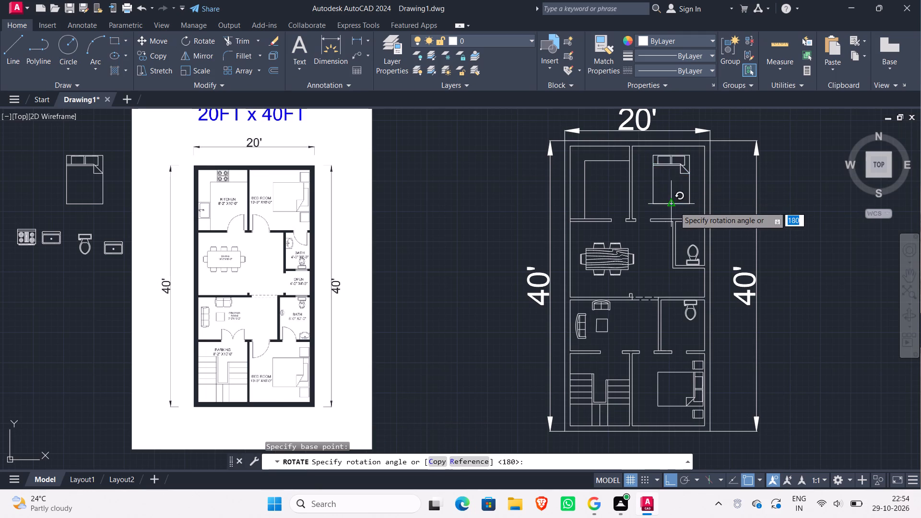
click(663, 286)
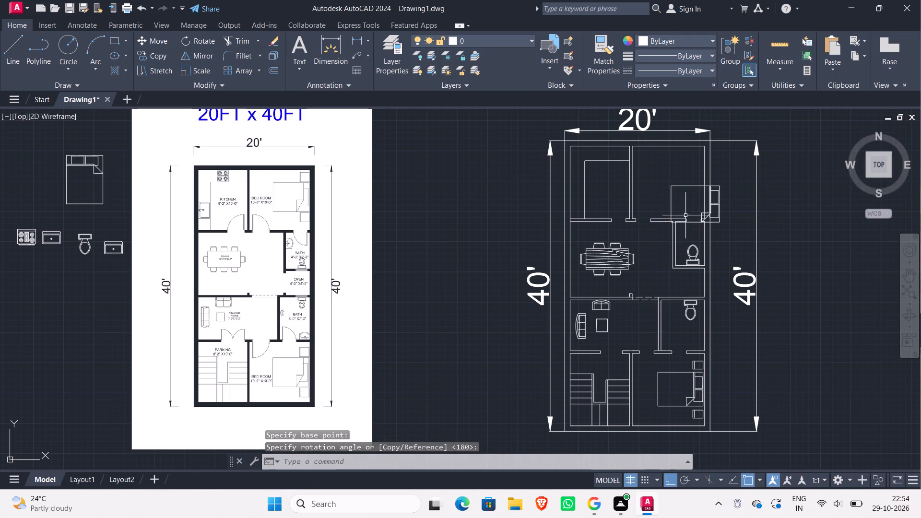
Move the upper bedroom's bed by its headboard edge's midpoint, with Ortho off, onto the right exterior wall's inner line.
click(688, 201)
click(669, 176)
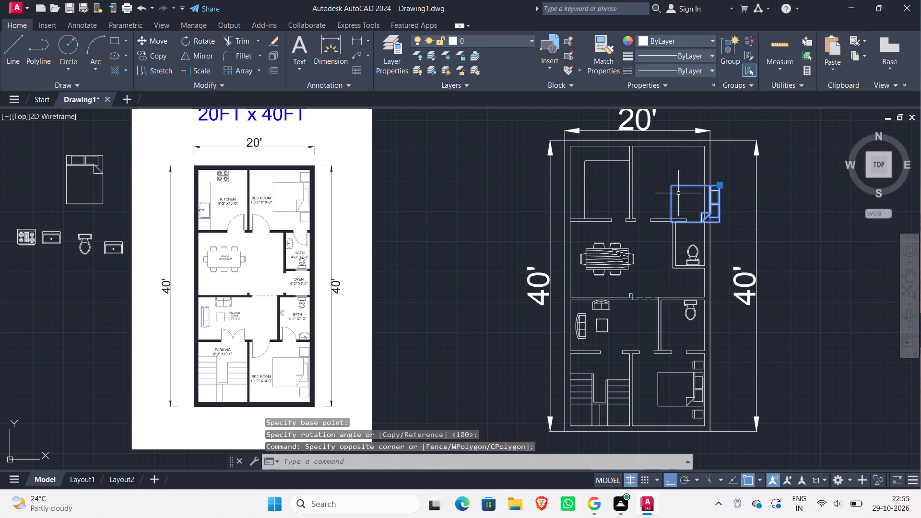
key(m)
key(Return)
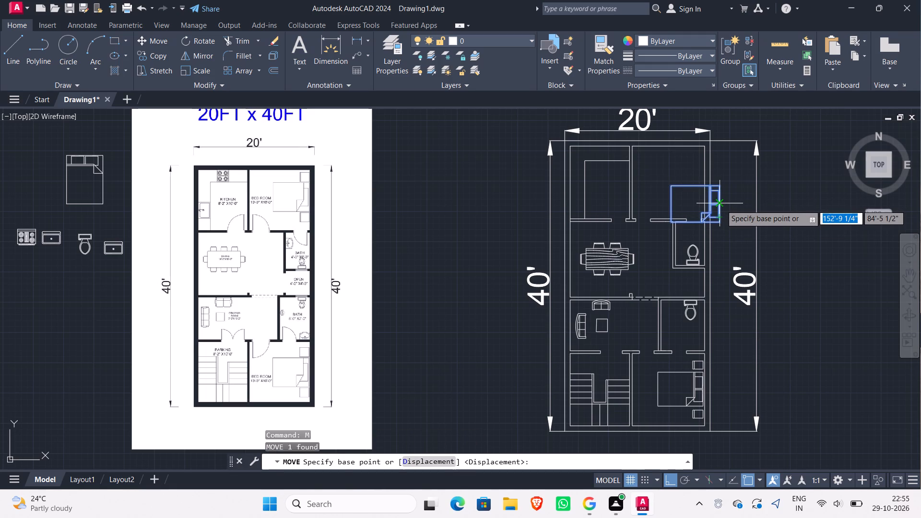
click(721, 205)
scroll(696, 198, up, 2)
middle_drag(695, 197, 657, 231)
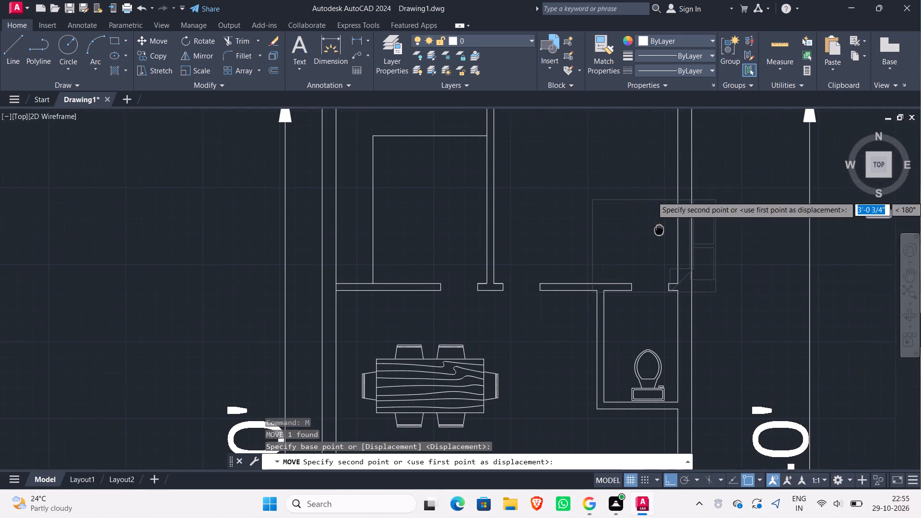
middle_drag(657, 231, 647, 245)
key(F8)
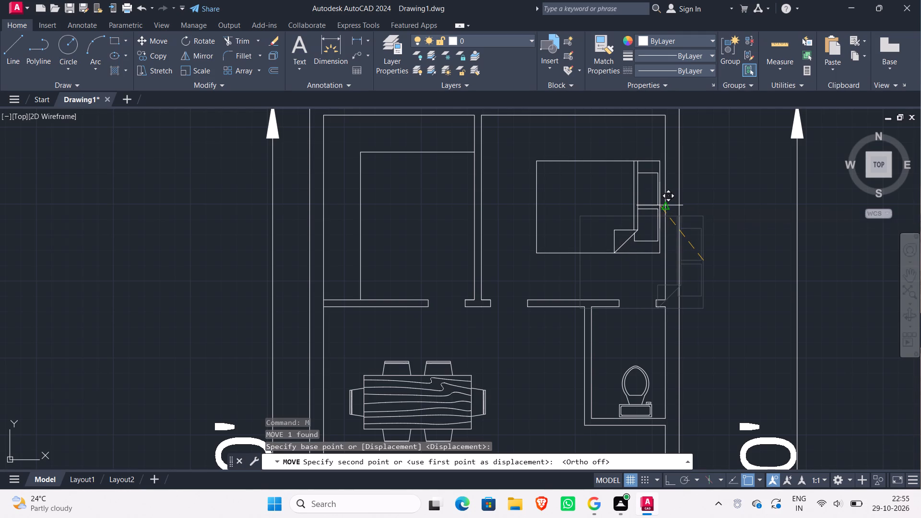
click(660, 205)
Scale the upper bedroom's bed up very slightly, freehand, using its lower headboard corner on the wall as the base point.
scroll(661, 220, up, 1)
scroll(650, 260, down, 2)
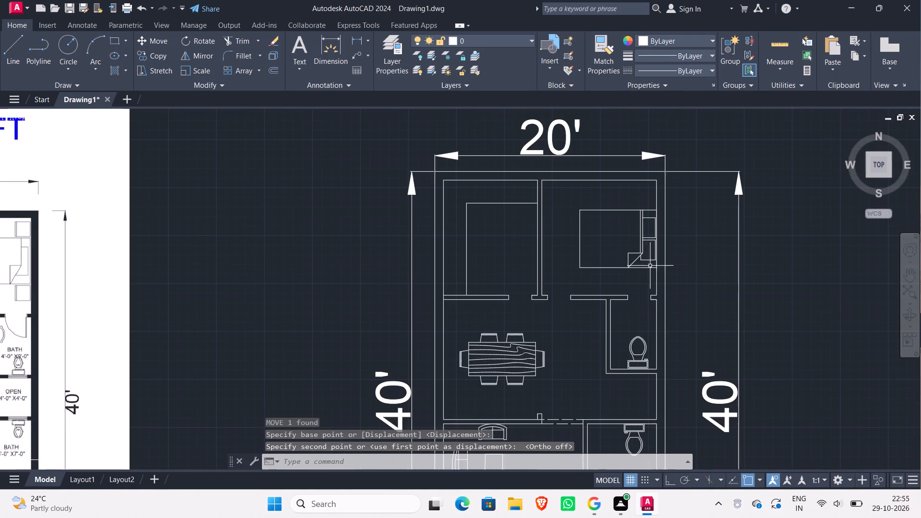
click(646, 274)
click(618, 246)
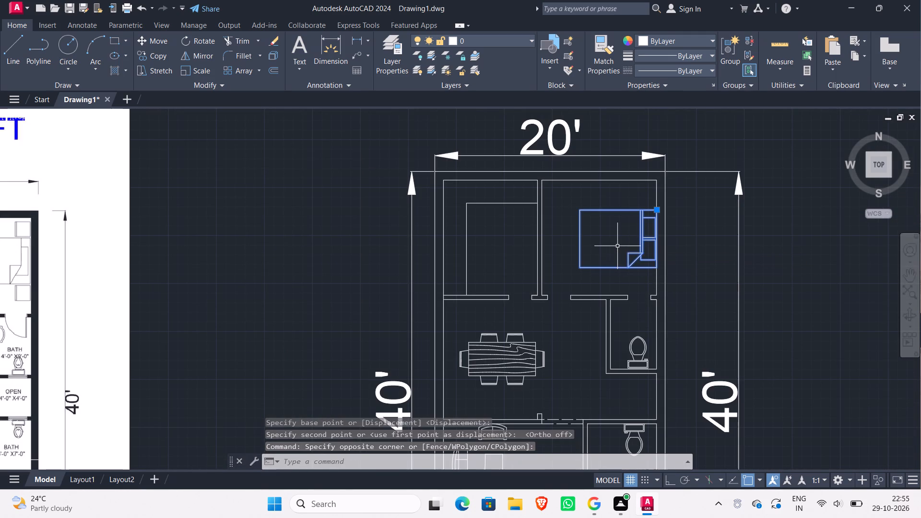
text(sc)
key(Return)
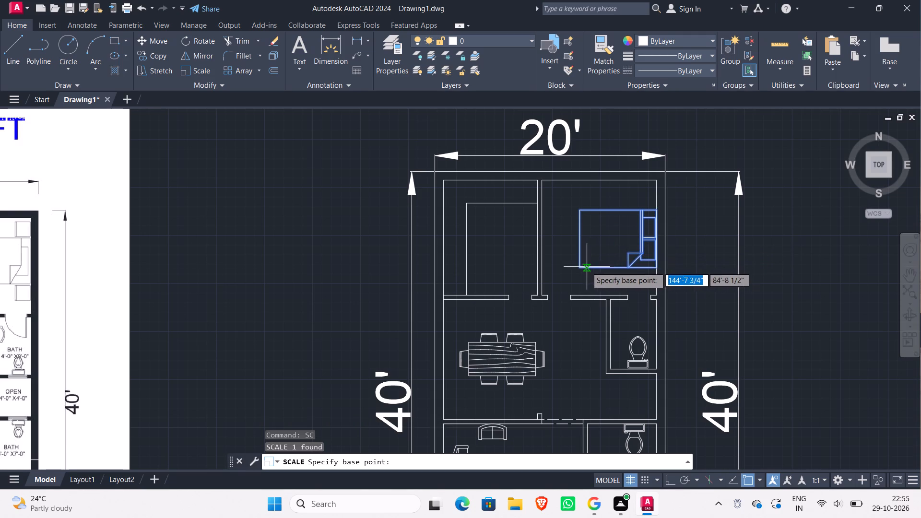
click(656, 267)
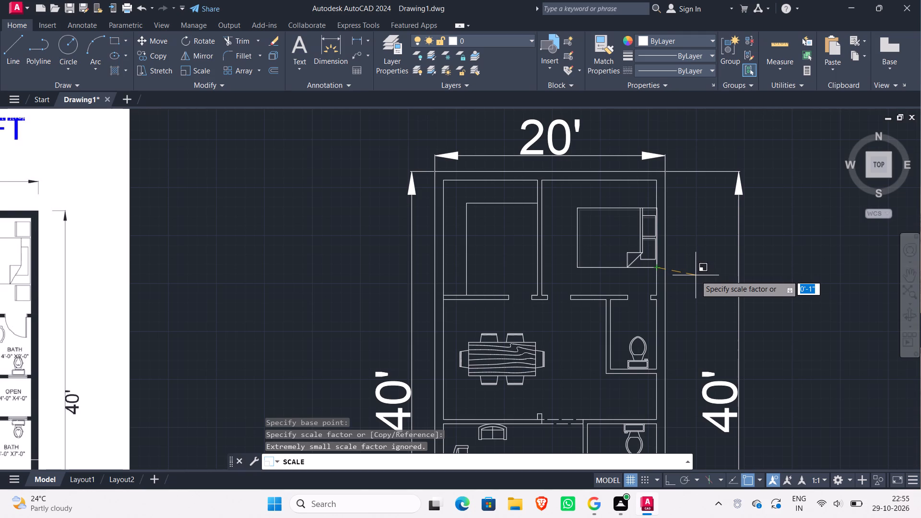
click(695, 274)
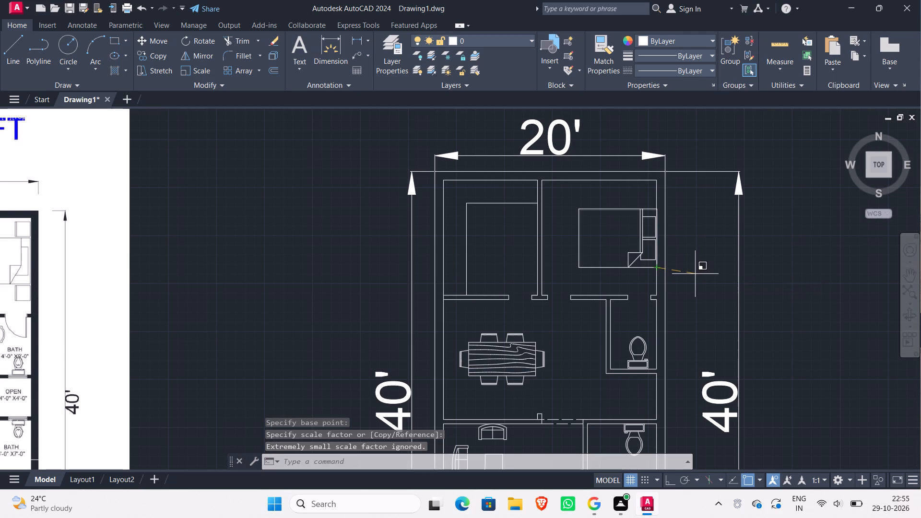
Move the upper bedroom's bed freehand about 8" off the right exterior wall, using its headboard edge as the base point.
click(641, 275)
click(613, 245)
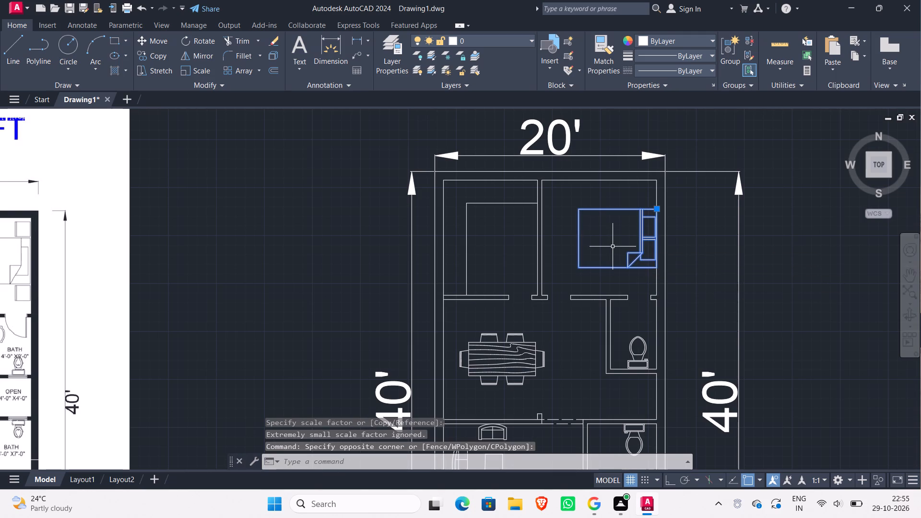
key(m)
key(Return)
scroll(620, 235, up, 1)
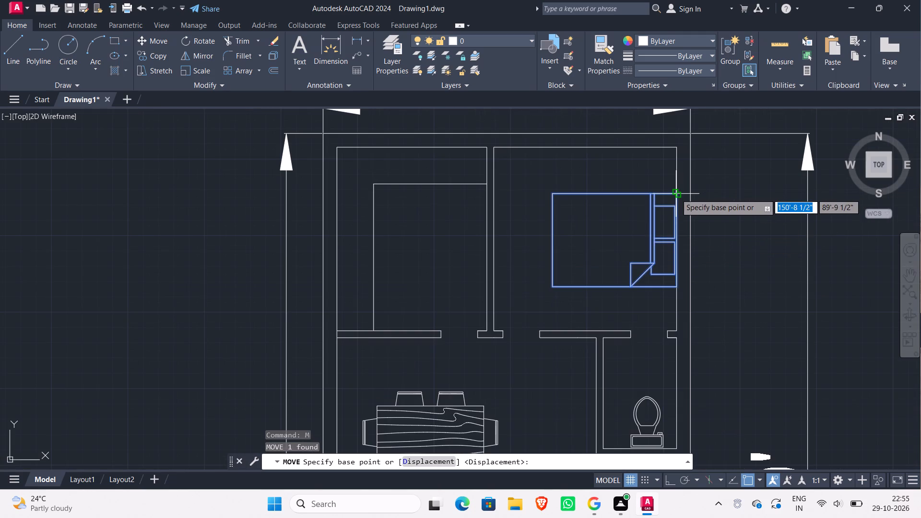
click(678, 239)
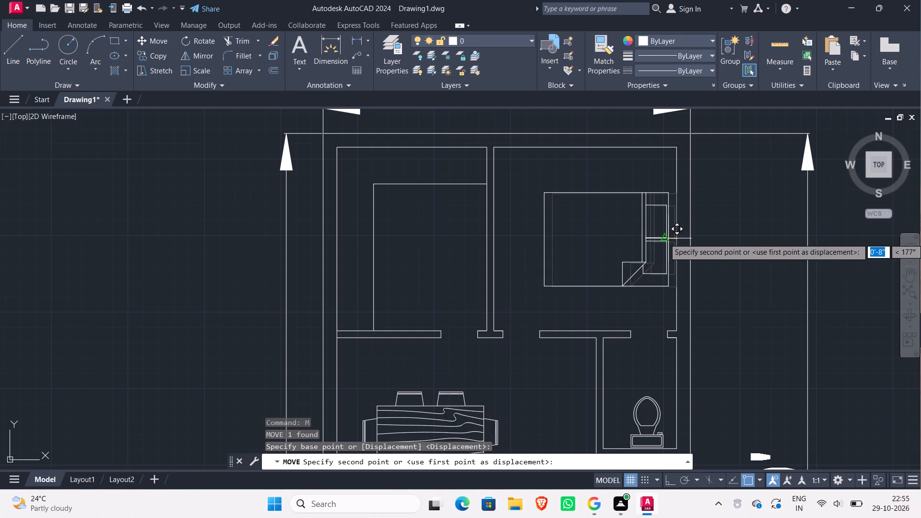
click(668, 238)
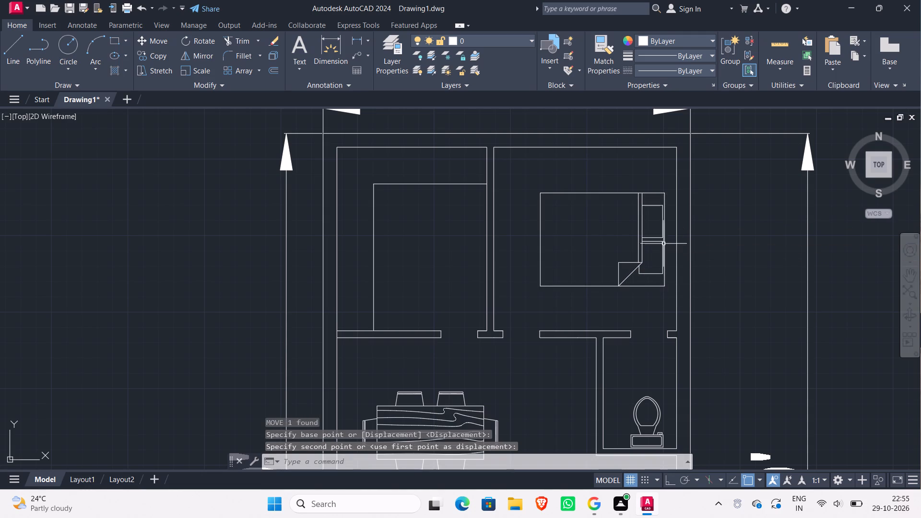
Move the upper bedroom's bed freehand back toward the right exterior wall, leaving a small gap between headboard and wall.
scroll(668, 254, down, 2)
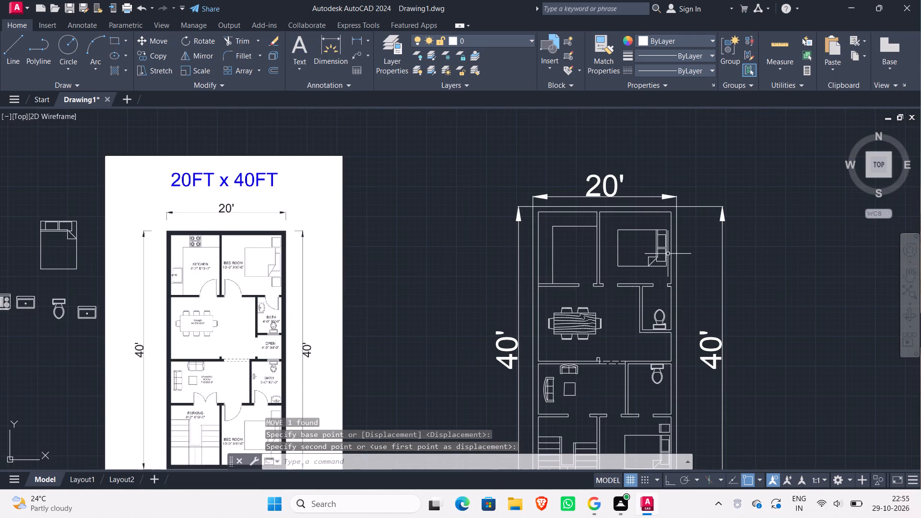
scroll(668, 254, up, 2)
click(664, 262)
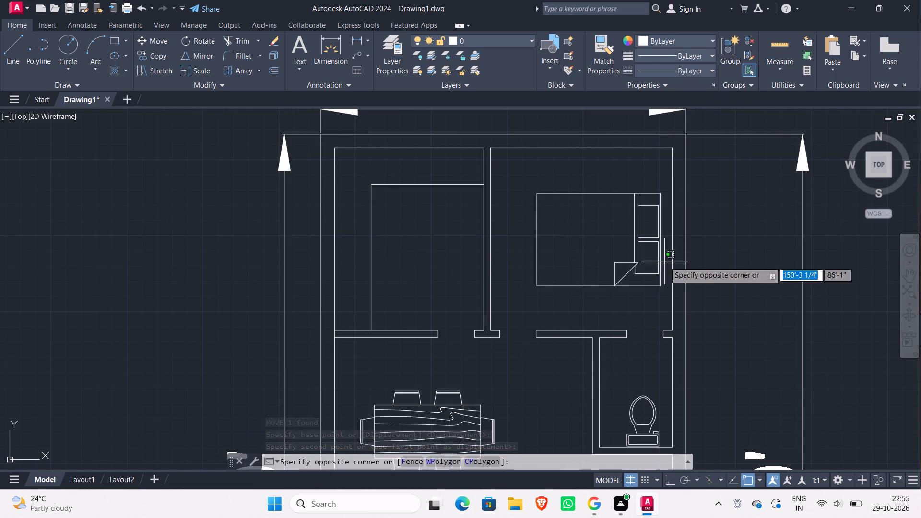
click(637, 247)
key(m)
key(Return)
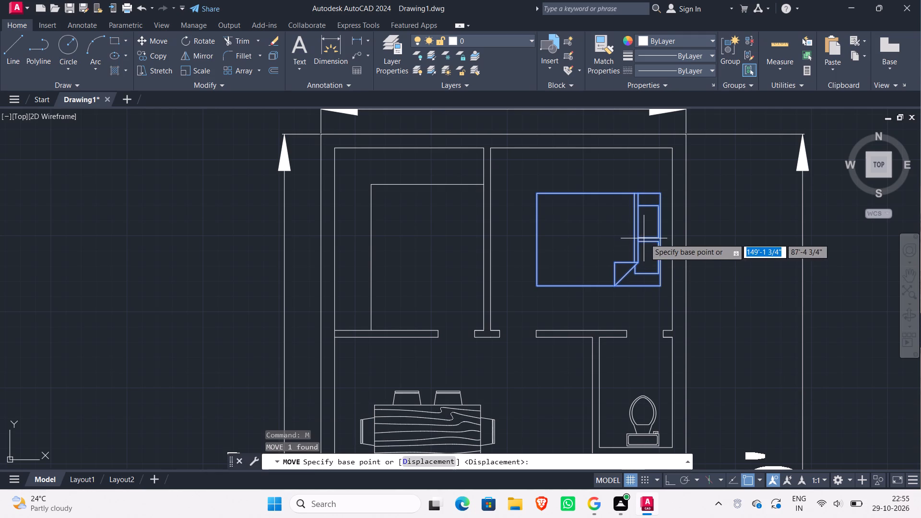
click(656, 241)
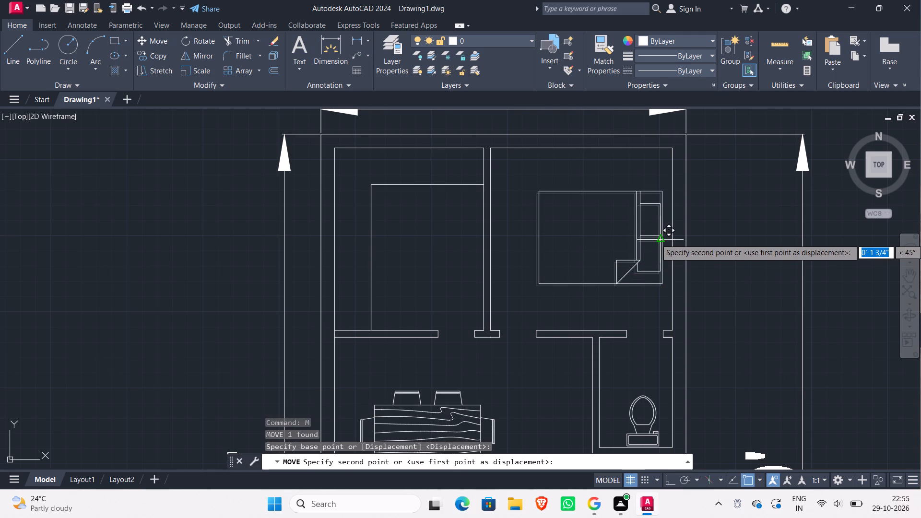
scroll(665, 240, up, 2)
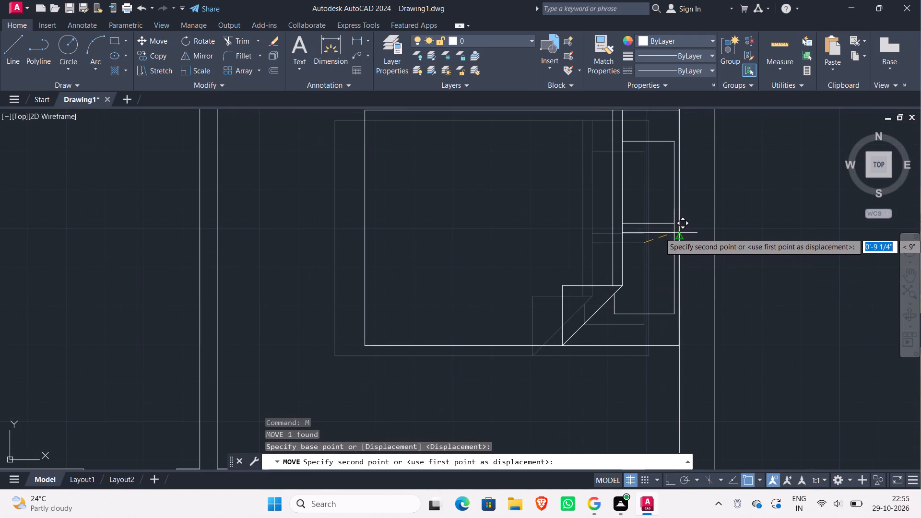
click(669, 234)
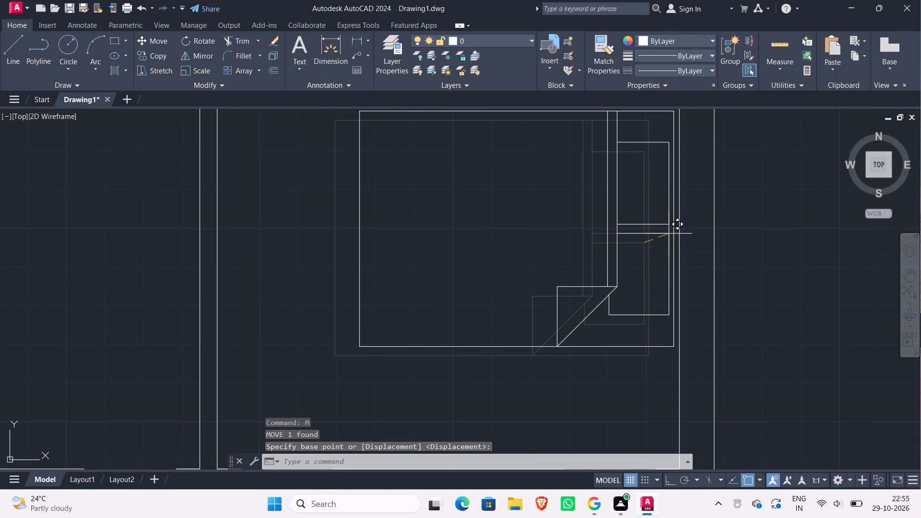
Copy the lower bedroom's upper bedside table, by its top right corner, about 29' straight up to above the upper bedroom's bed.
scroll(611, 274, down, 5)
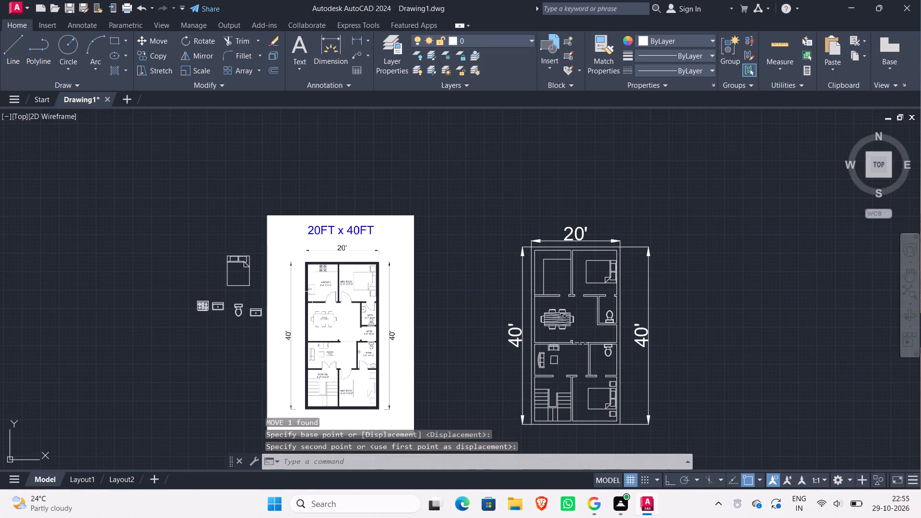
scroll(343, 295, up, 2)
scroll(331, 280, down, 1)
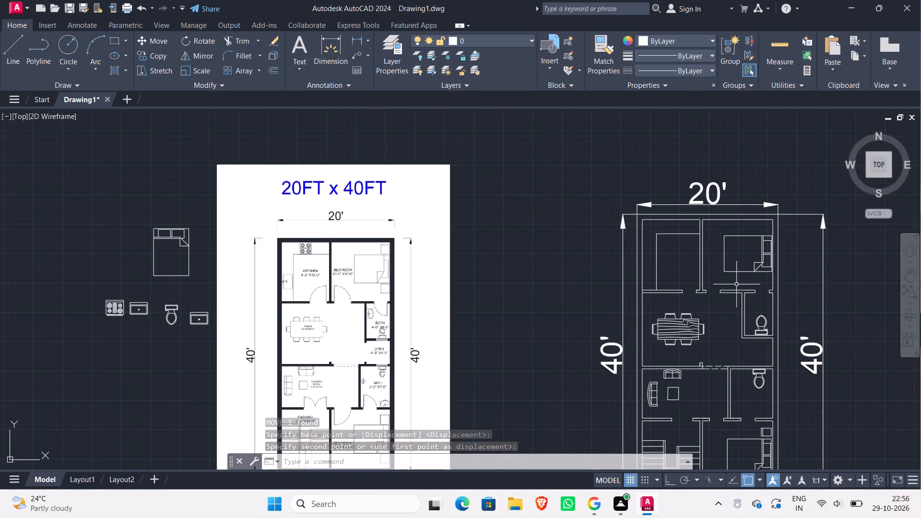
middle_drag(736, 283, 630, 225)
scroll(660, 340, up, 2)
middle_drag(667, 389, 664, 319)
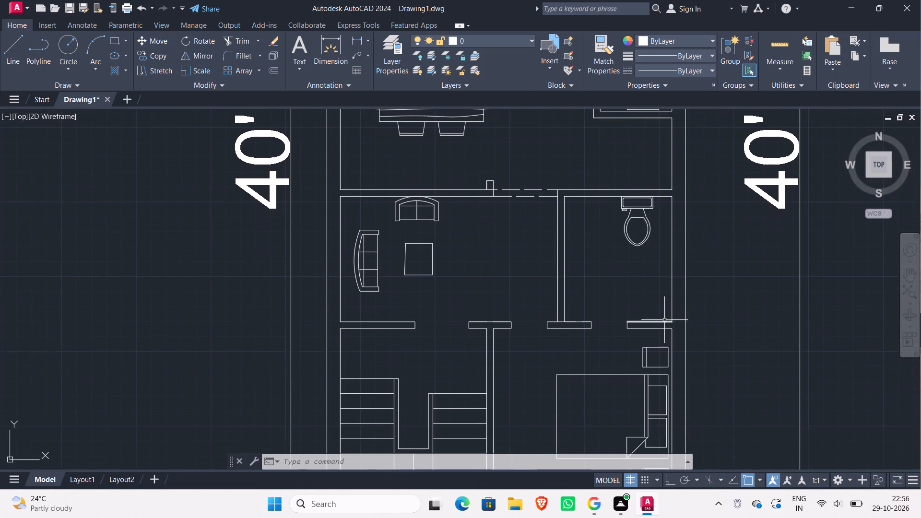
scroll(673, 367, up, 2)
click(661, 377)
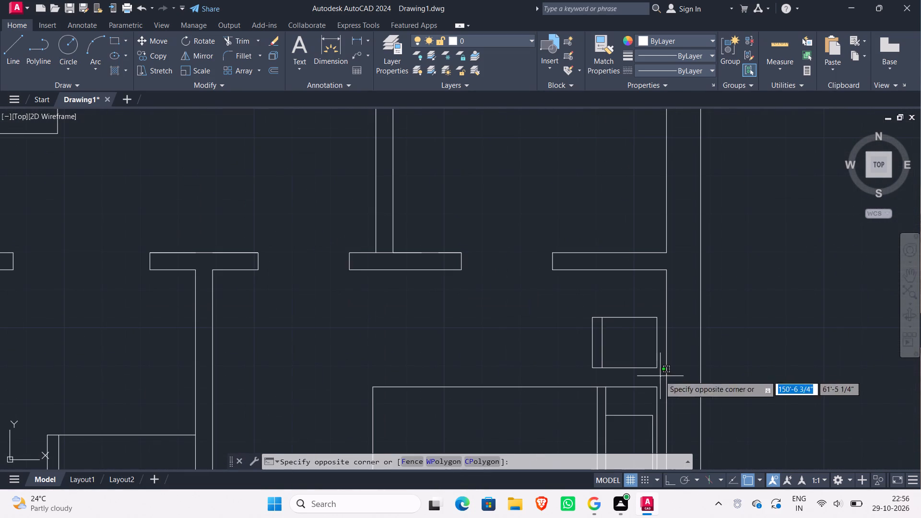
click(570, 309)
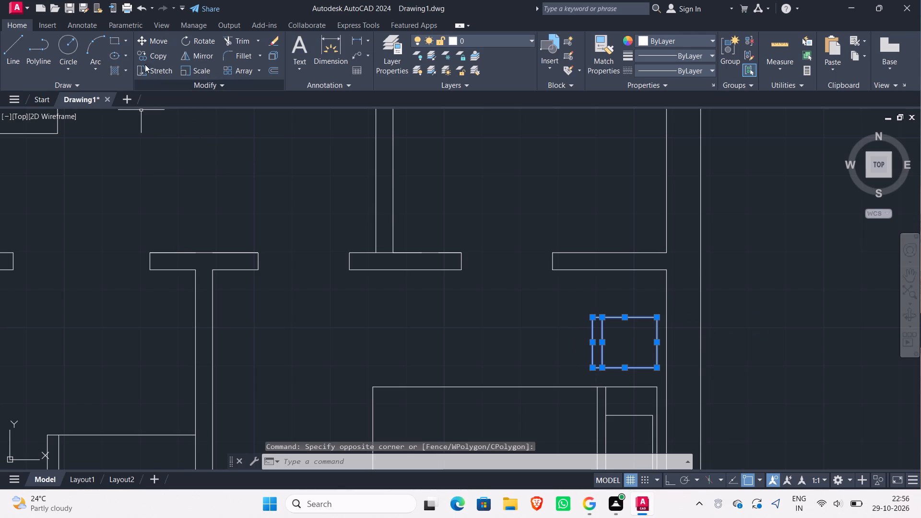
click(151, 52)
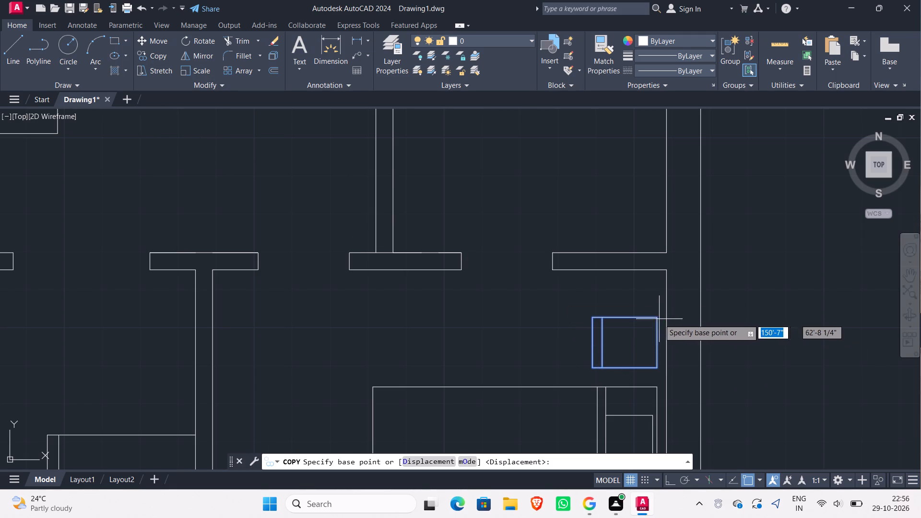
click(653, 318)
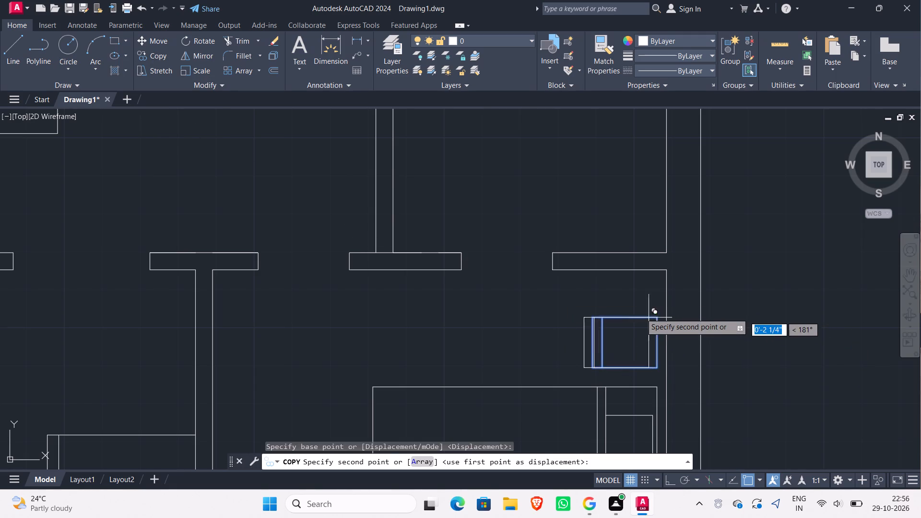
scroll(633, 304, down, 3)
middle_drag(633, 304, 616, 446)
middle_drag(602, 267, 597, 395)
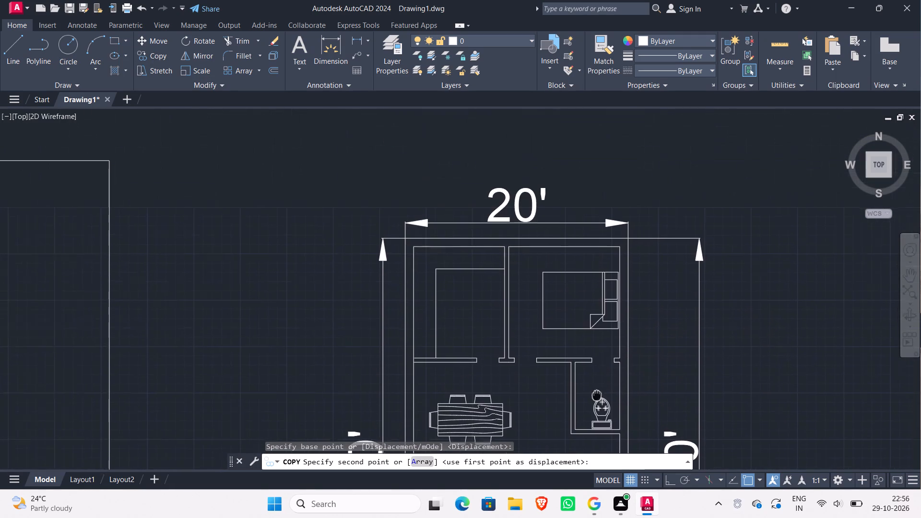
middle_drag(597, 395, 596, 395)
middle_drag(605, 295, 603, 387)
scroll(603, 387, up, 3)
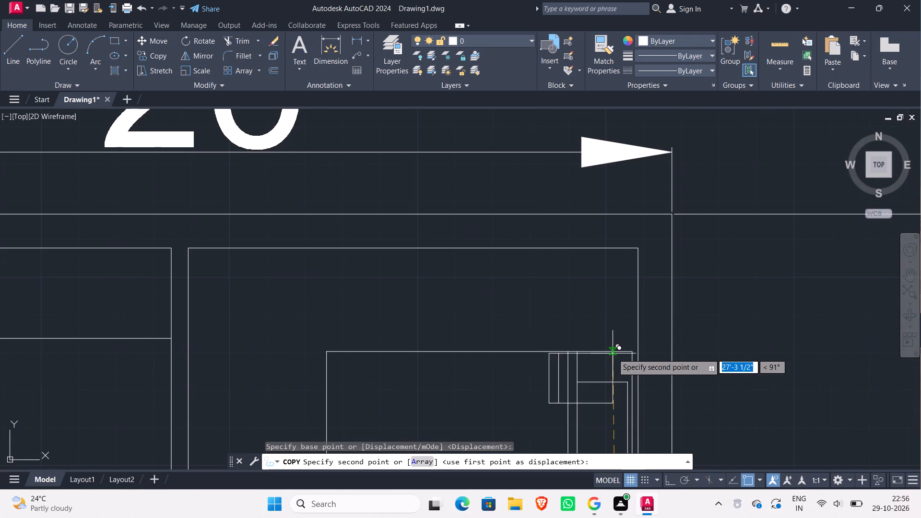
click(631, 274)
Place a second bedside table copy about 21'-9 1/2" straight up from the original, just below the upper bedroom's bed.
scroll(634, 360, down, 2)
middle_drag(632, 367, 617, 294)
scroll(613, 392, up, 4)
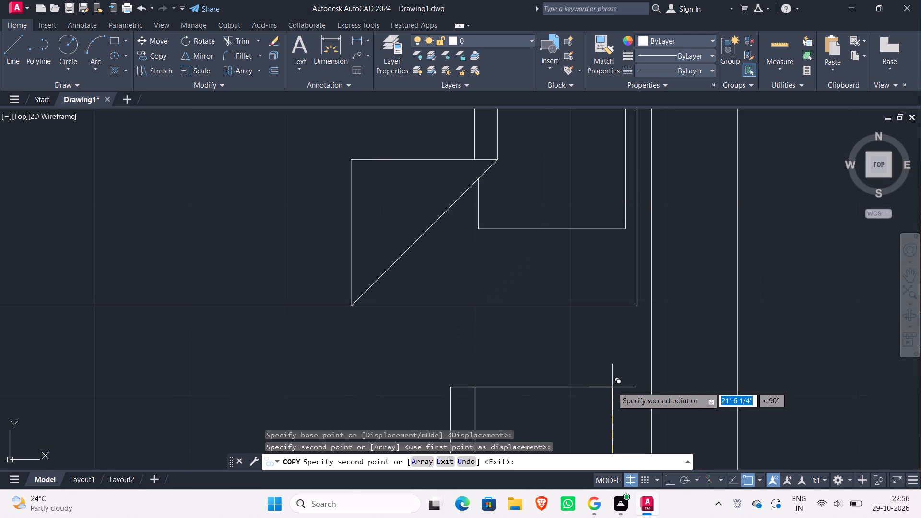
click(628, 354)
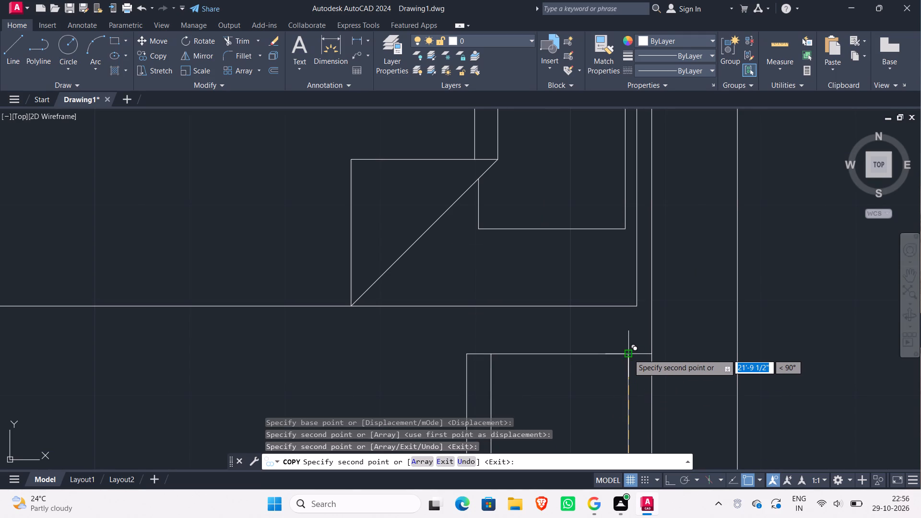
scroll(629, 359, down, 5)
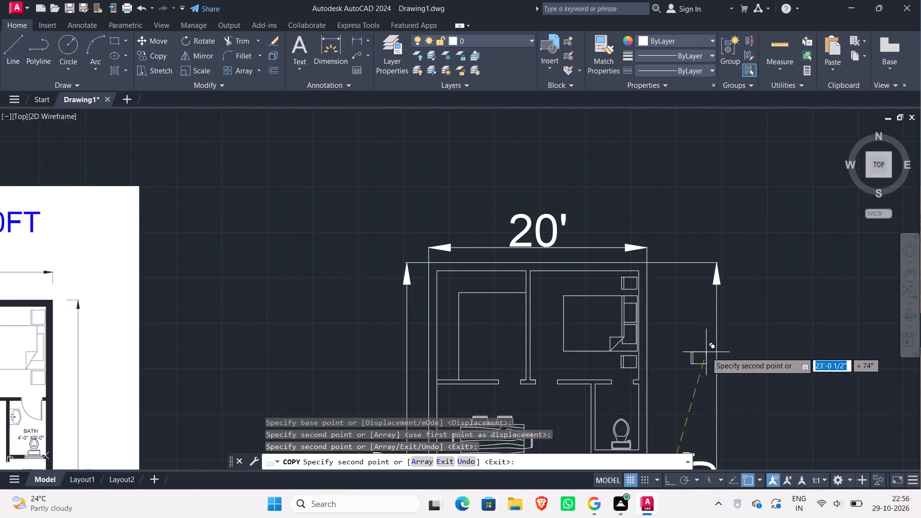
key(Escape)
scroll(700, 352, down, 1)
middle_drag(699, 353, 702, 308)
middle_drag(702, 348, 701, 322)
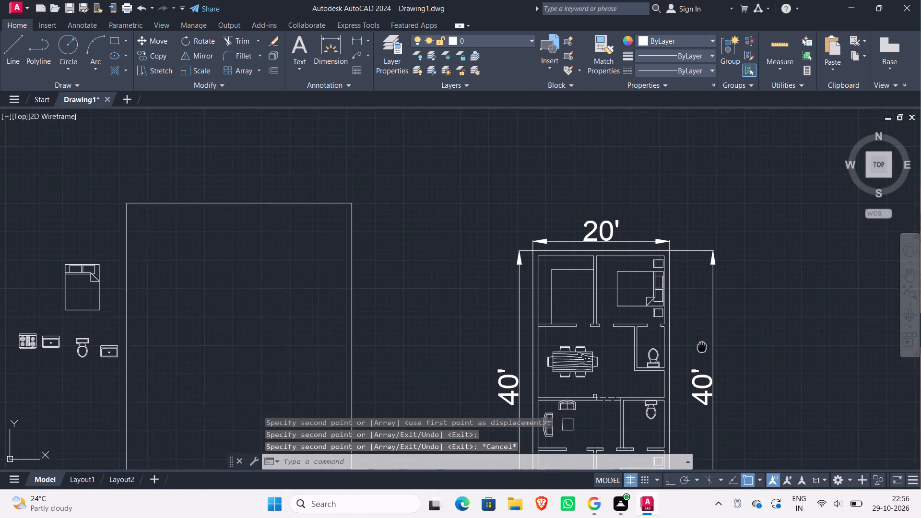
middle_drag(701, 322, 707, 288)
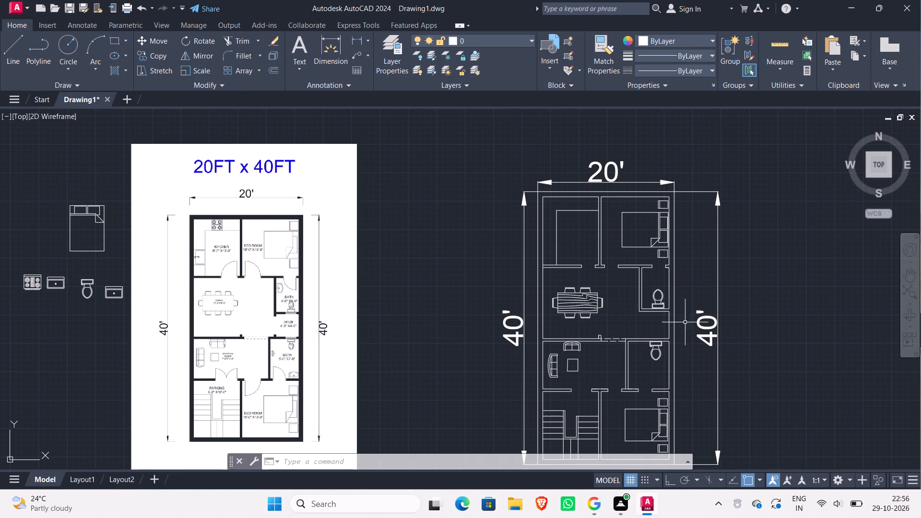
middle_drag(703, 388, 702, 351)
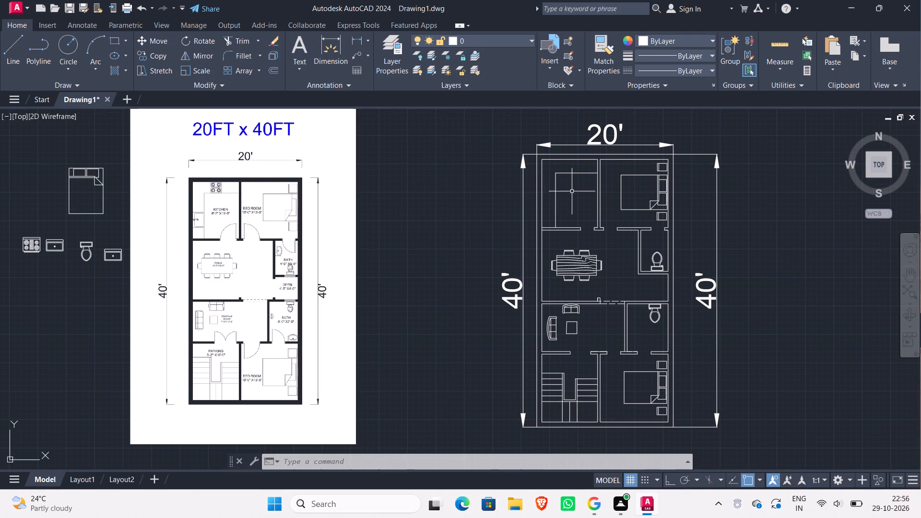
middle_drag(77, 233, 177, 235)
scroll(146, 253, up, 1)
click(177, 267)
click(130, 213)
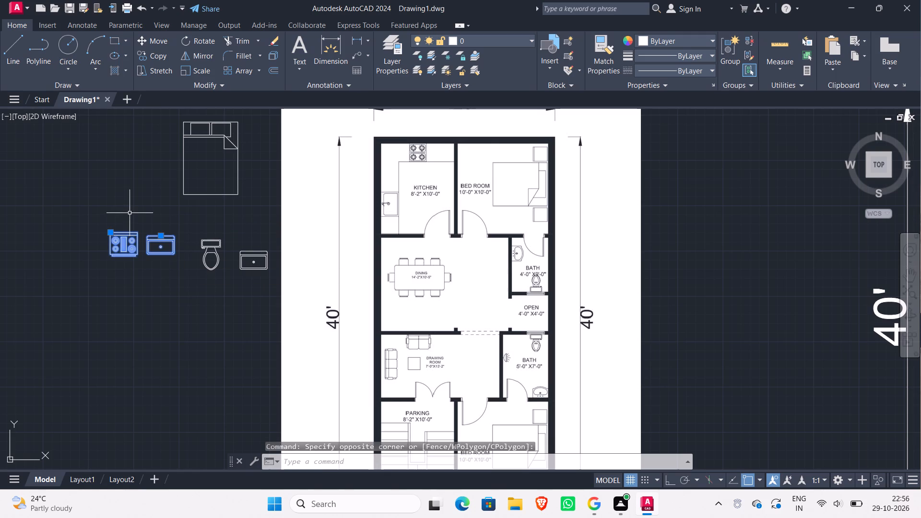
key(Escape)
Move the spare sink, by the midpoint of its back edge, about 71'-7" onto the kitchen's left wall line in the drawn plan.
click(179, 268)
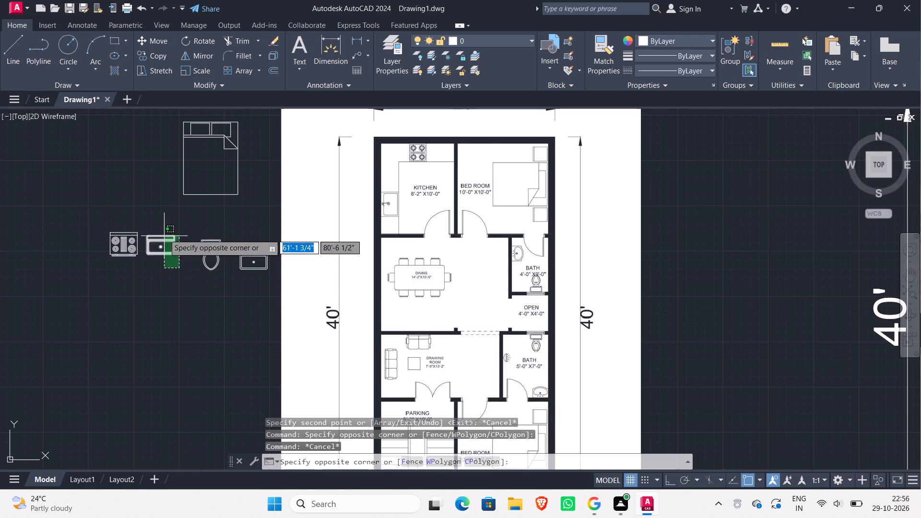
click(164, 234)
key(m)
key(Return)
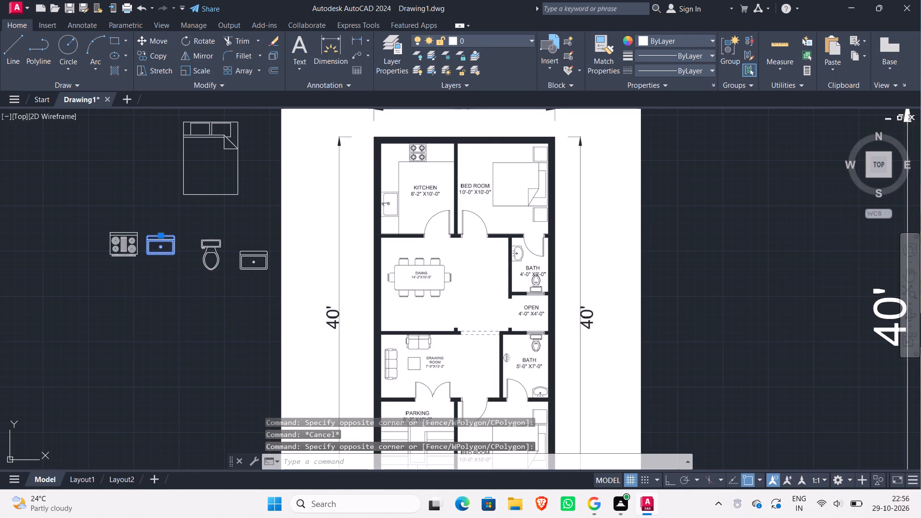
click(163, 235)
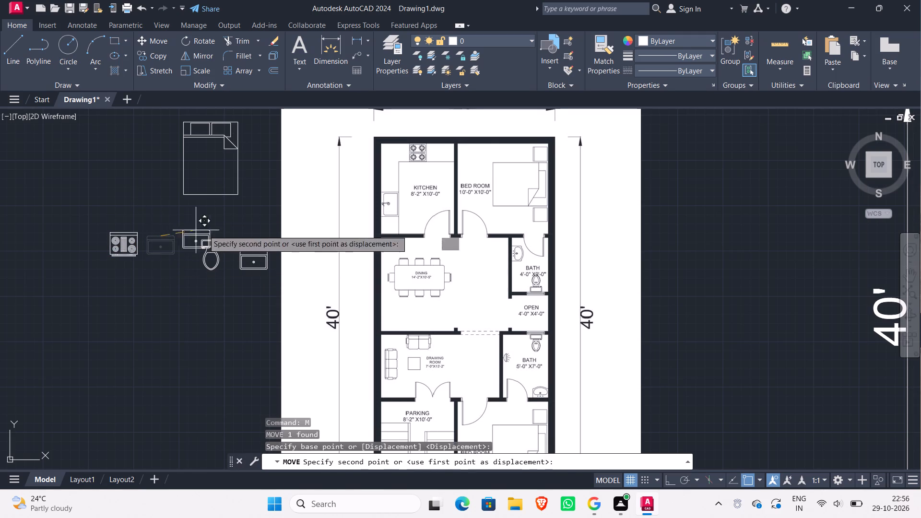
middle_drag(663, 239, 356, 222)
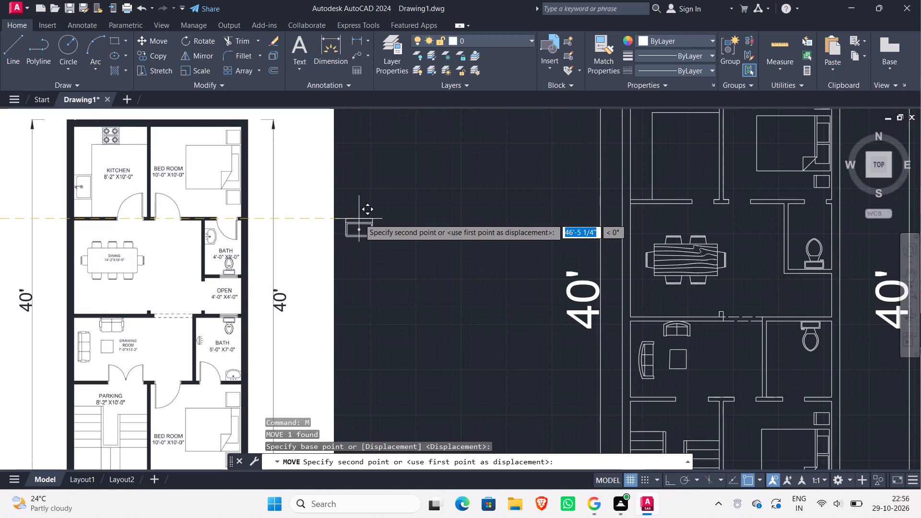
key(F8)
middle_drag(497, 238, 325, 237)
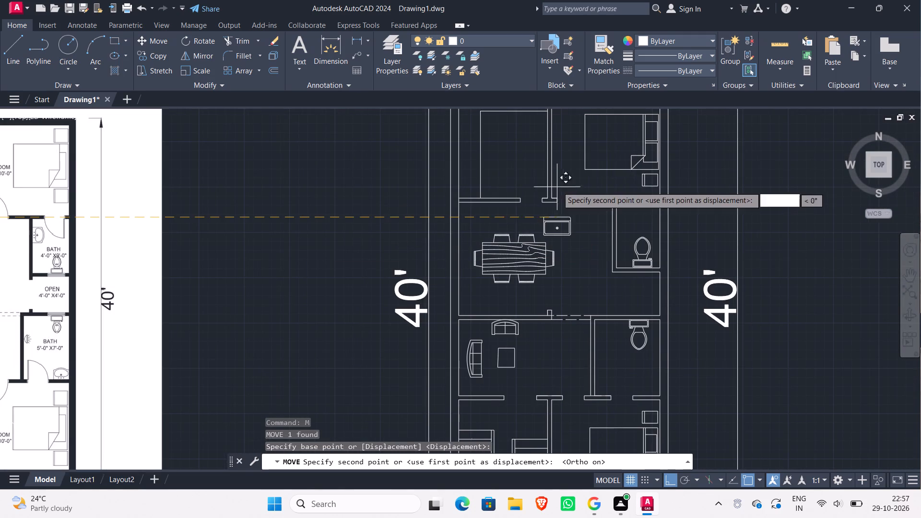
middle_drag(509, 163, 503, 212)
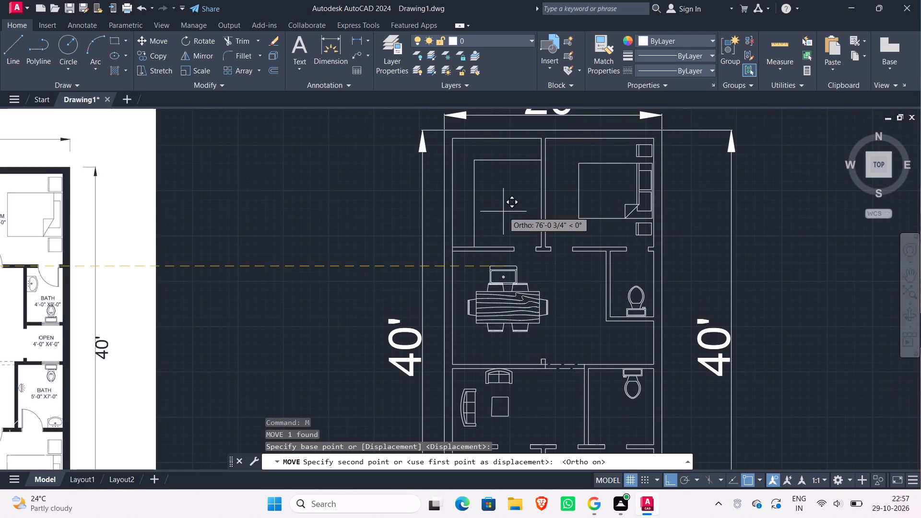
key(F8)
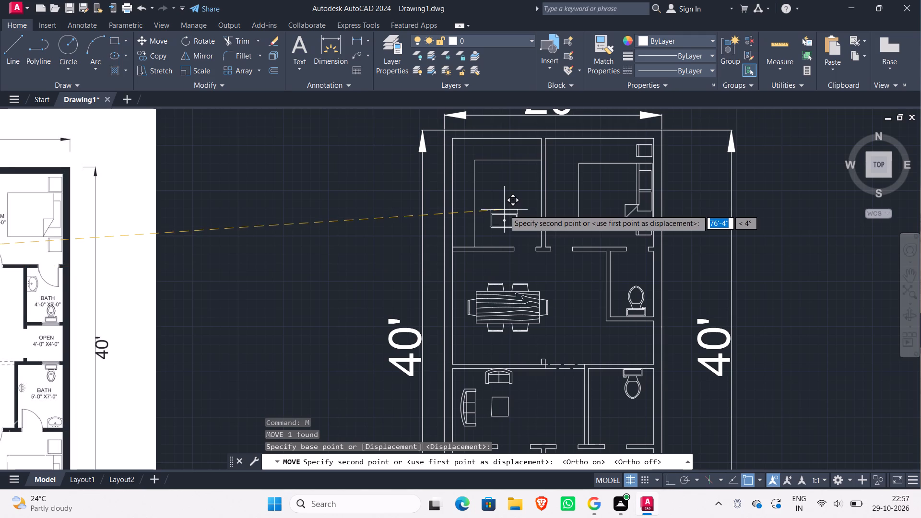
middle_drag(497, 192, 497, 210)
scroll(491, 221, up, 1)
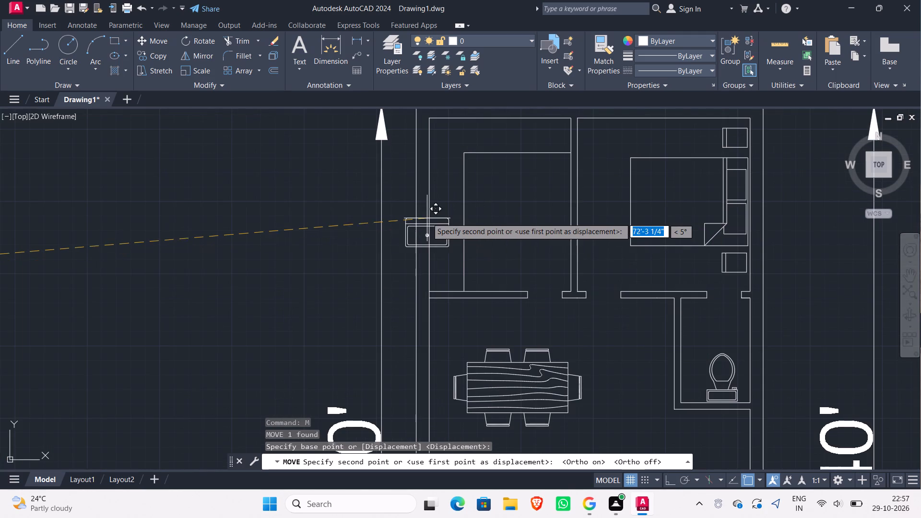
scroll(427, 217, up, 2)
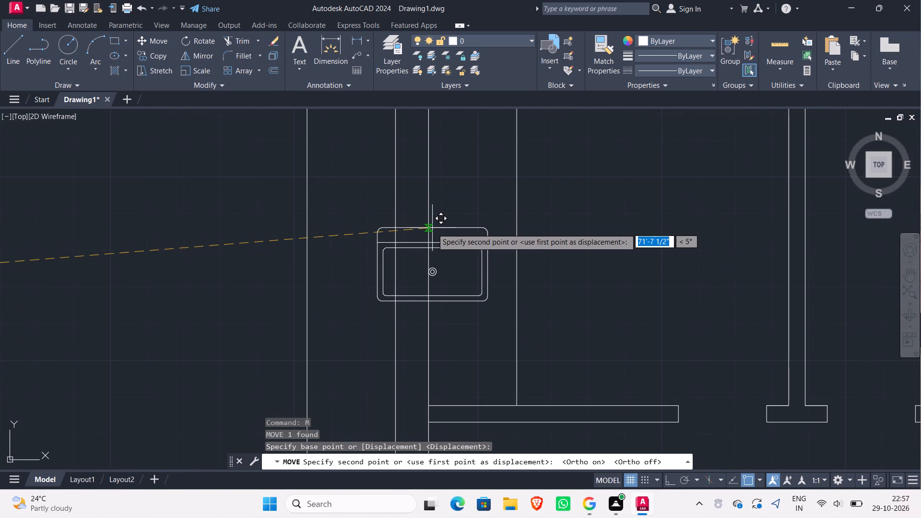
click(431, 228)
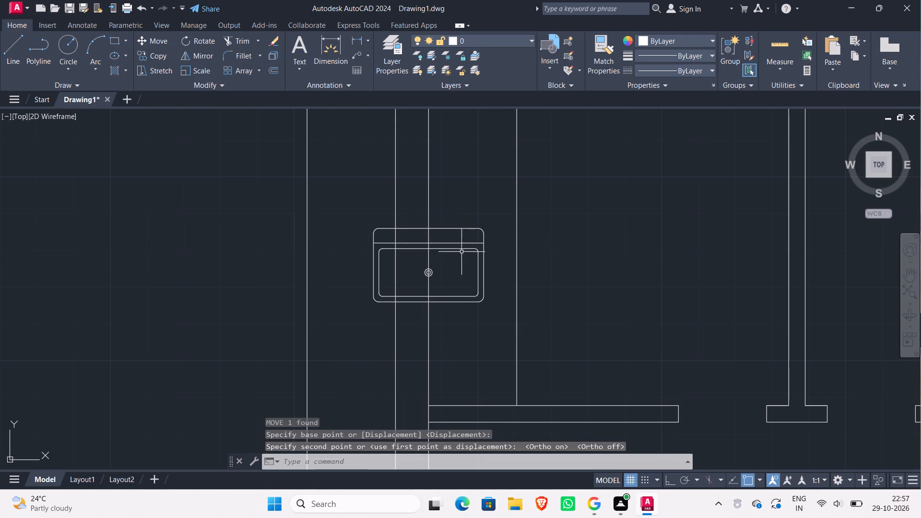
Rotate the kitchen sink 90° about the midpoint of its back edge so its back lies along the left wall.
click(479, 326)
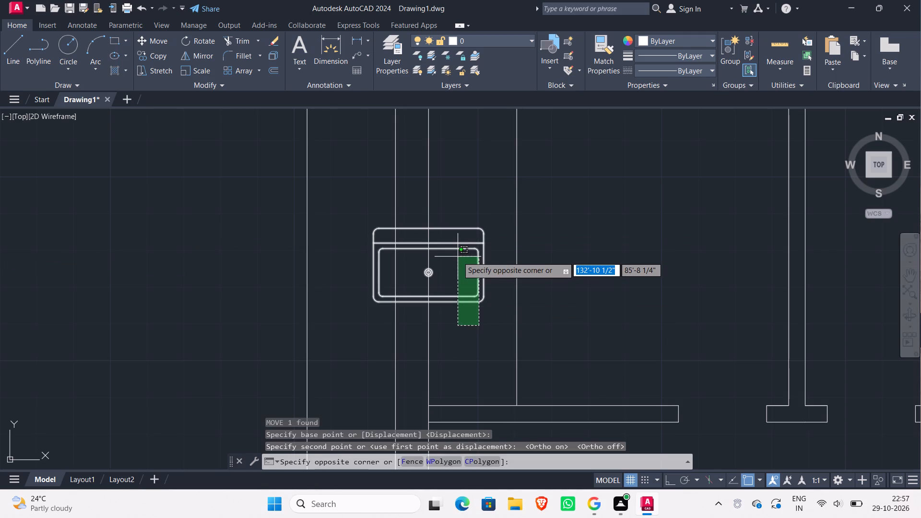
key(Escape)
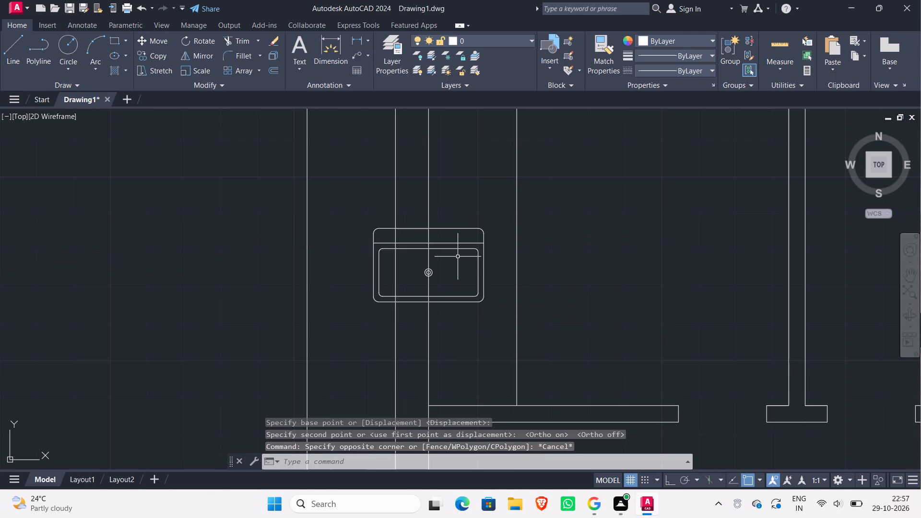
key(F8)
click(476, 318)
click(470, 251)
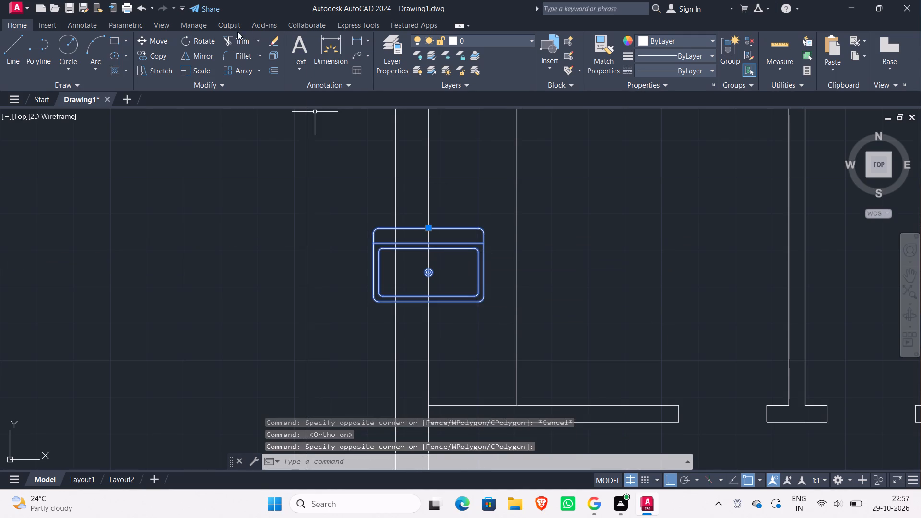
click(201, 36)
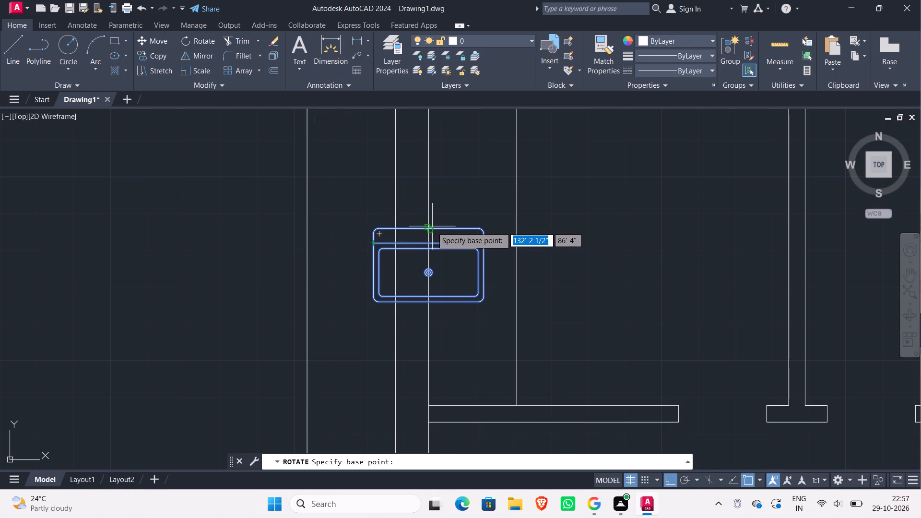
click(430, 229)
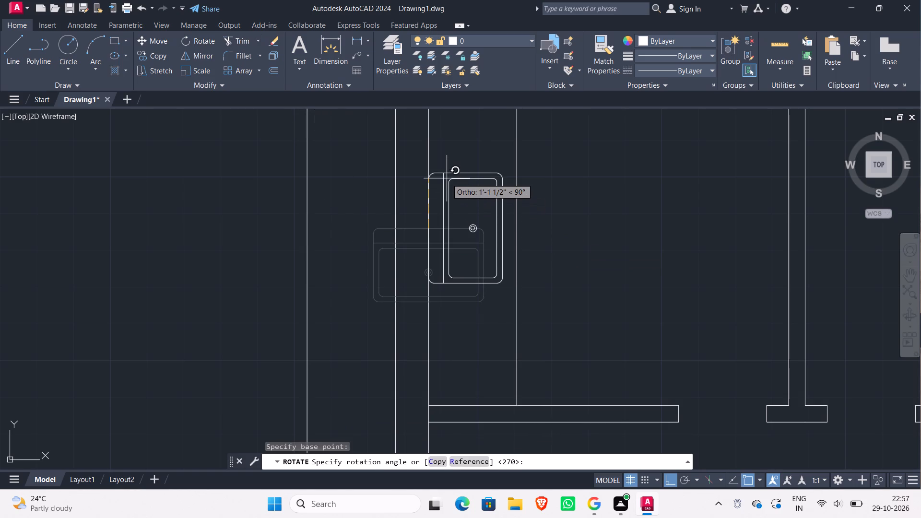
click(447, 178)
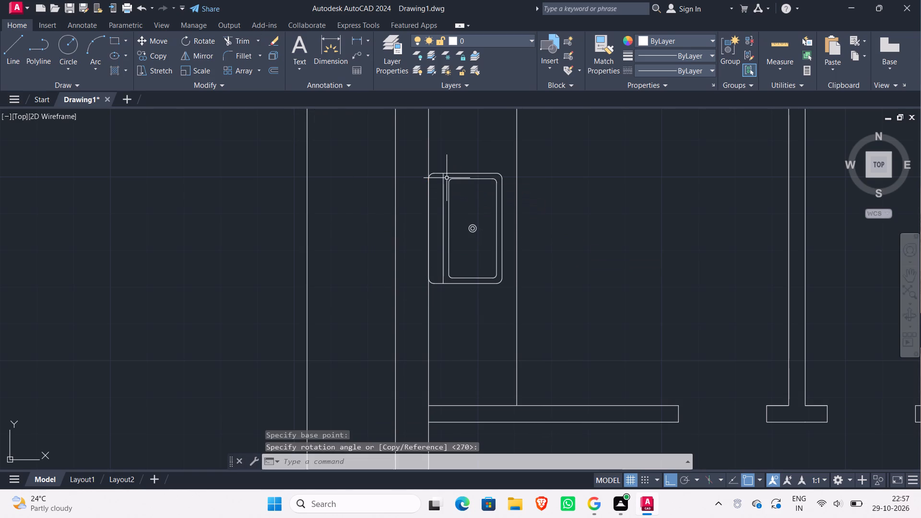
Move the stove from beside the reference image about 79'-11" onto the kitchen's upper counter, just below the top wall.
scroll(463, 246, down, 1)
scroll(506, 263, down, 3)
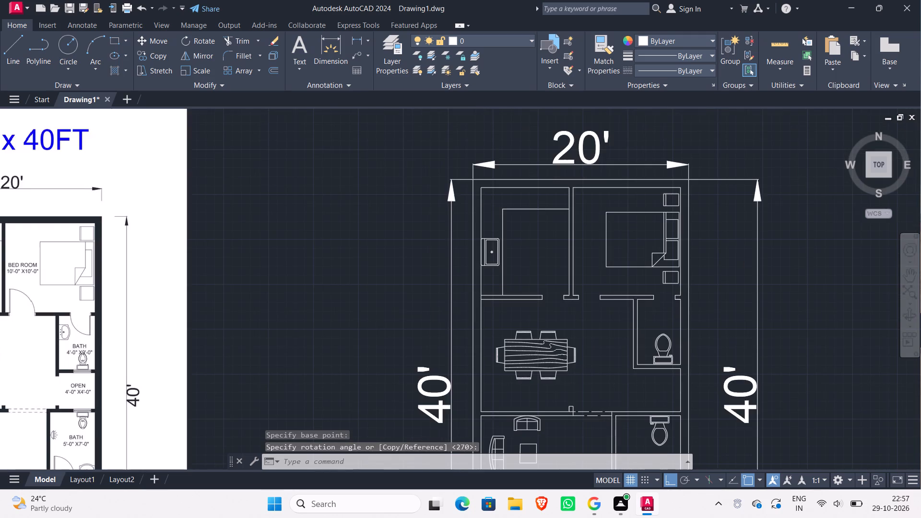
middle_drag(521, 264, 521, 275)
middle_drag(0, 283, 95, 278)
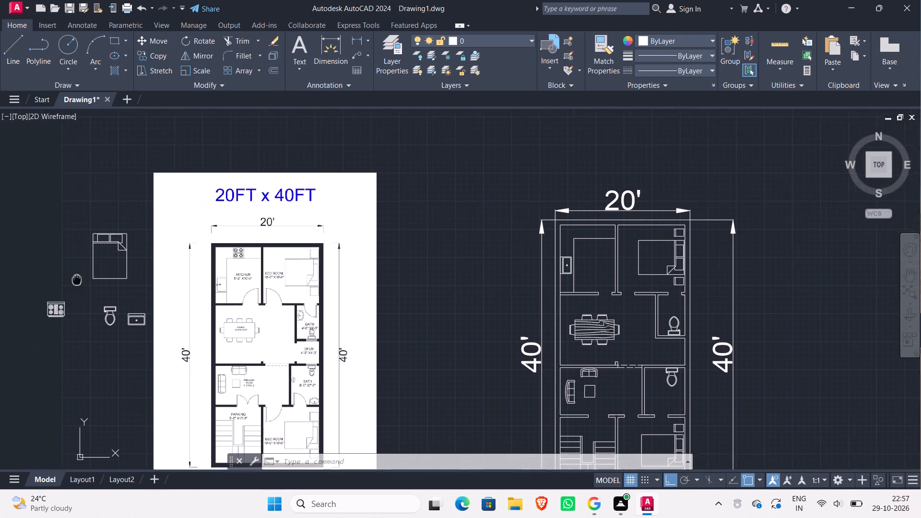
middle_drag(95, 278, 158, 271)
click(154, 319)
click(130, 271)
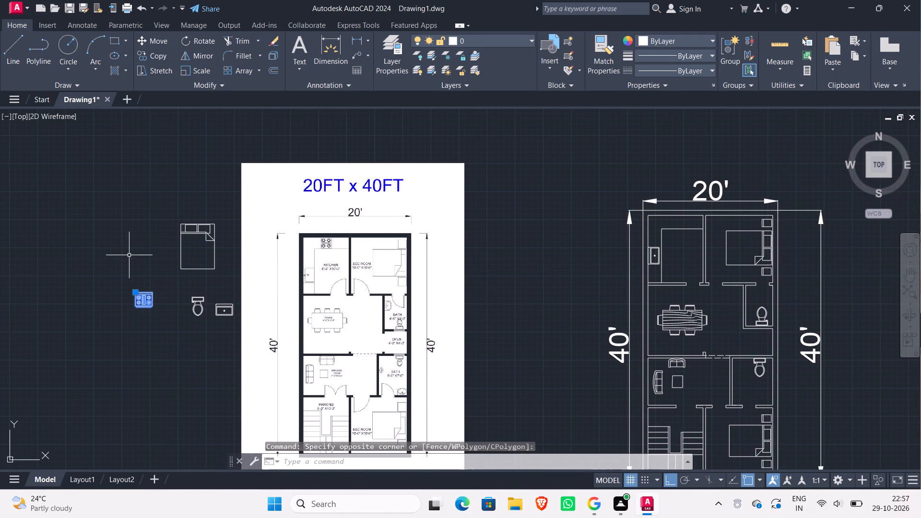
key(m)
key(Return)
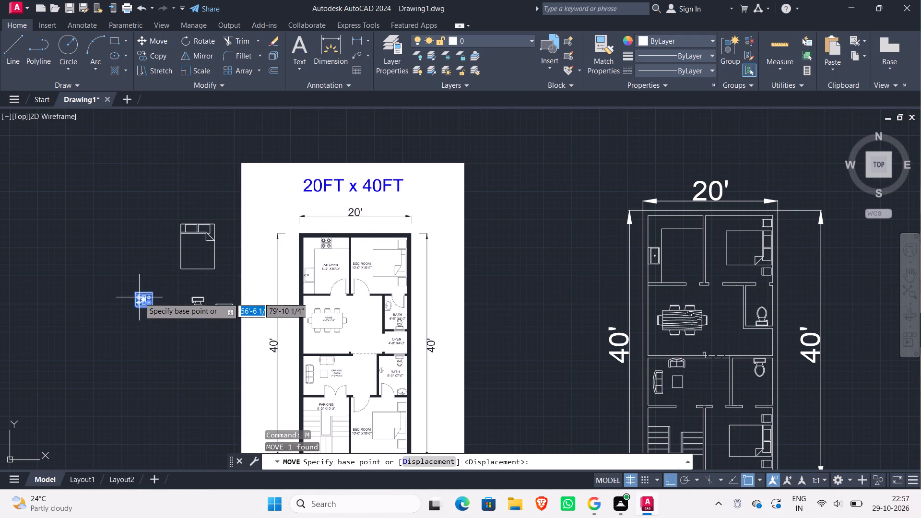
click(144, 298)
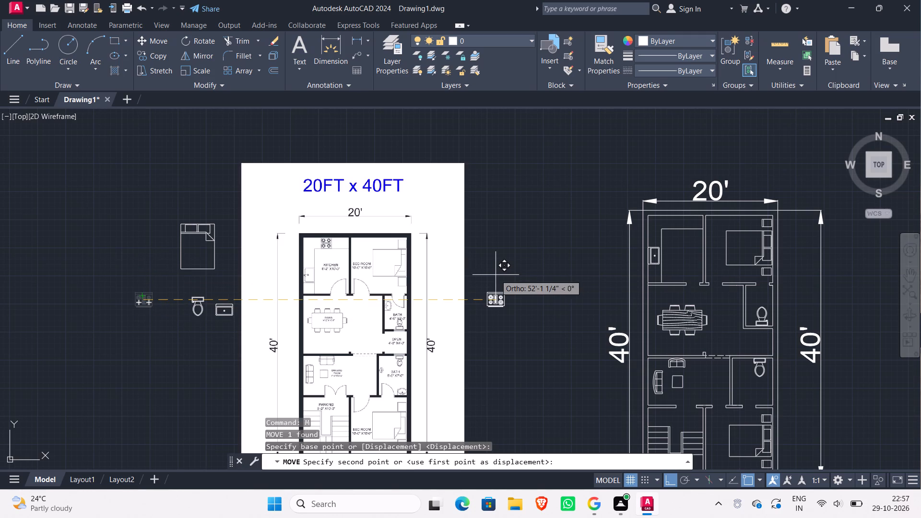
key(F8)
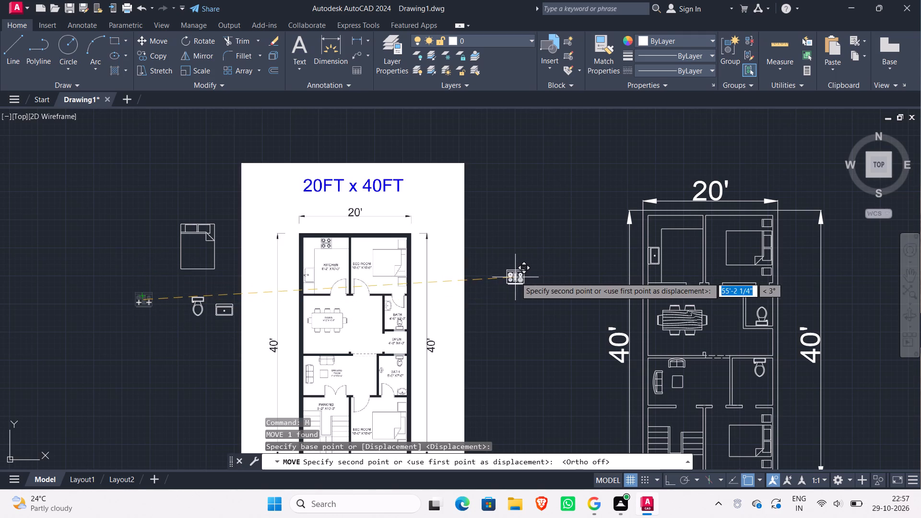
middle_drag(517, 279, 307, 299)
scroll(473, 254, up, 3)
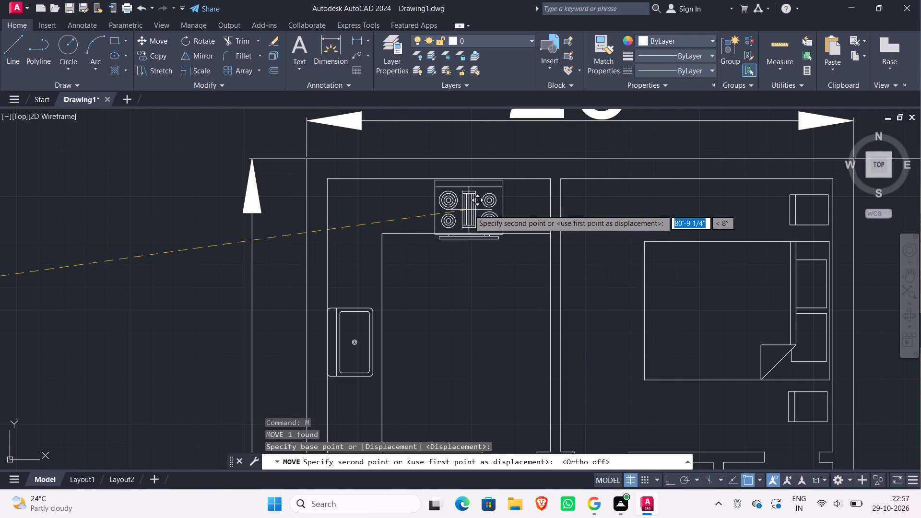
scroll(469, 210, down, 3)
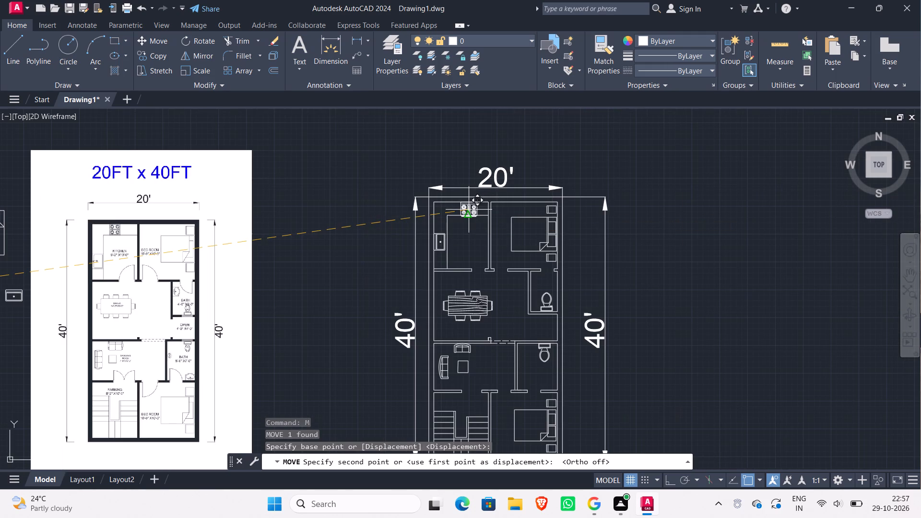
scroll(469, 210, up, 5)
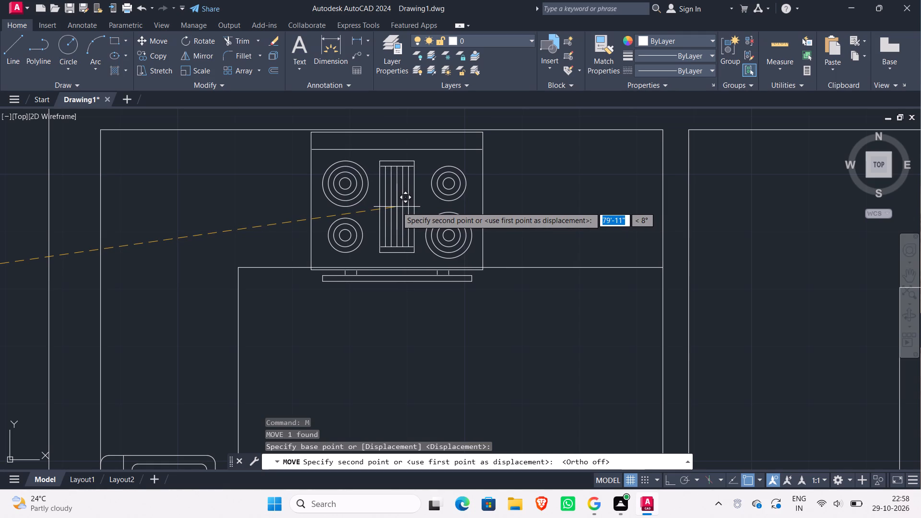
click(397, 207)
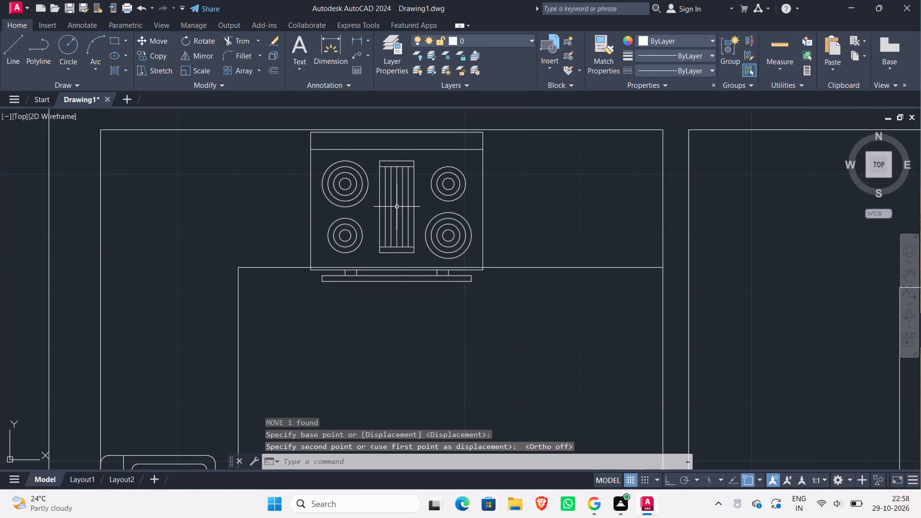
Draw a horizontal counter edge line about 6'-2" long just below the stove, from the left counter's edge to the kitchen's right wall.
scroll(509, 301, down, 1)
scroll(509, 301, up, 1)
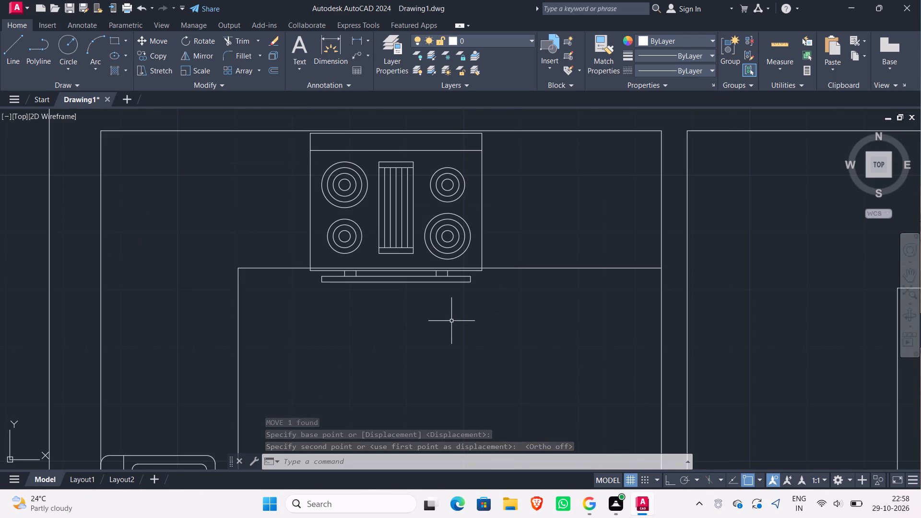
key(l)
key(Return)
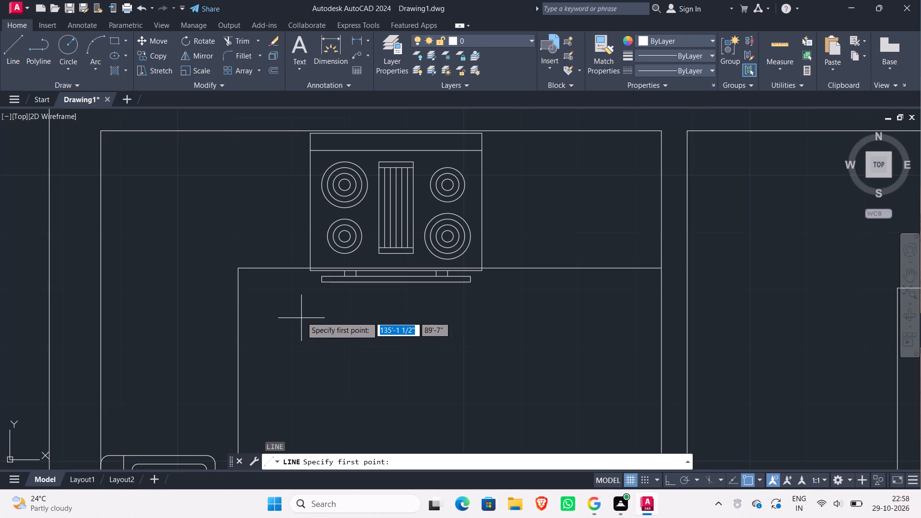
key(F8)
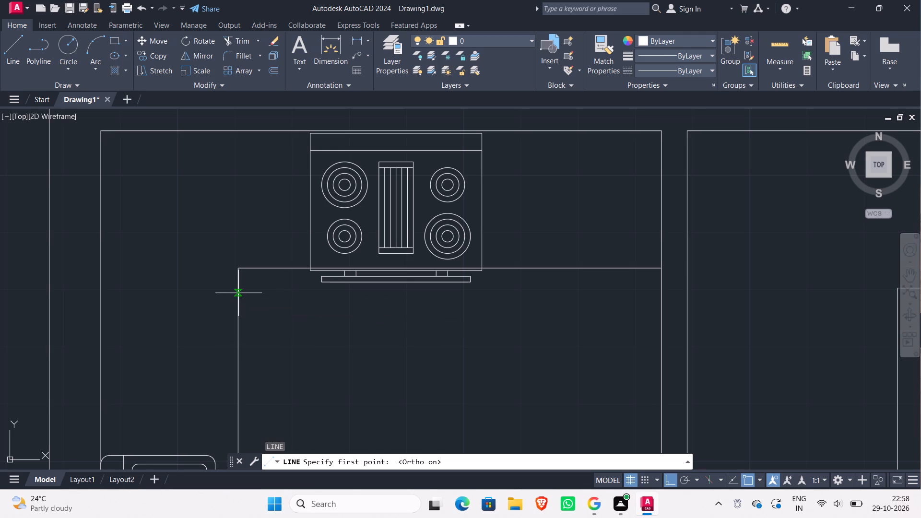
click(238, 293)
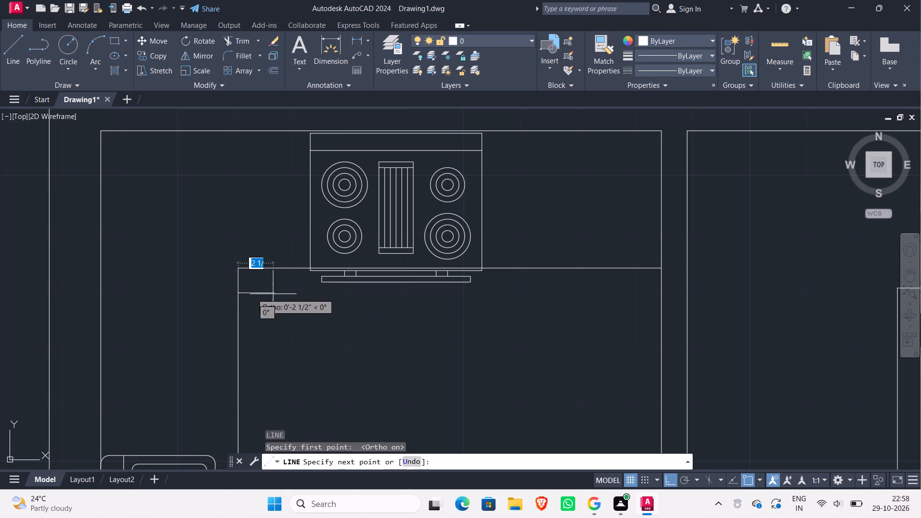
click(662, 290)
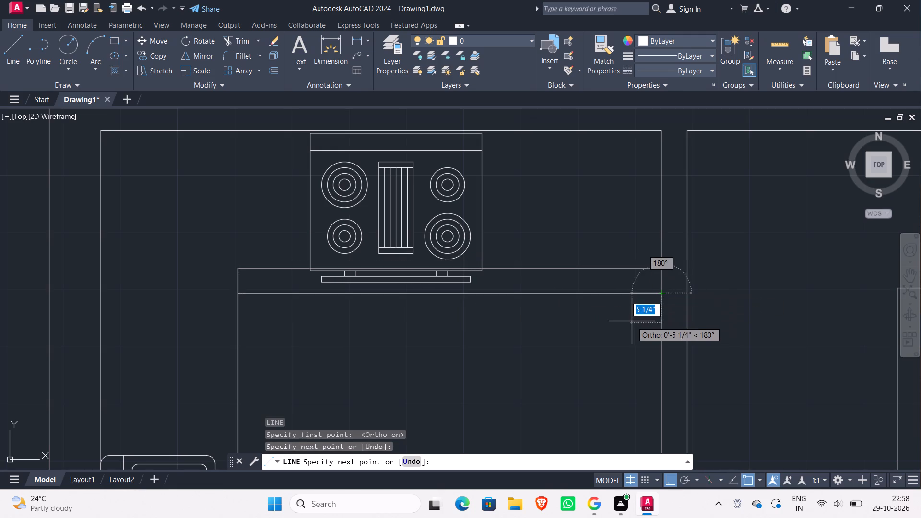
key(Escape)
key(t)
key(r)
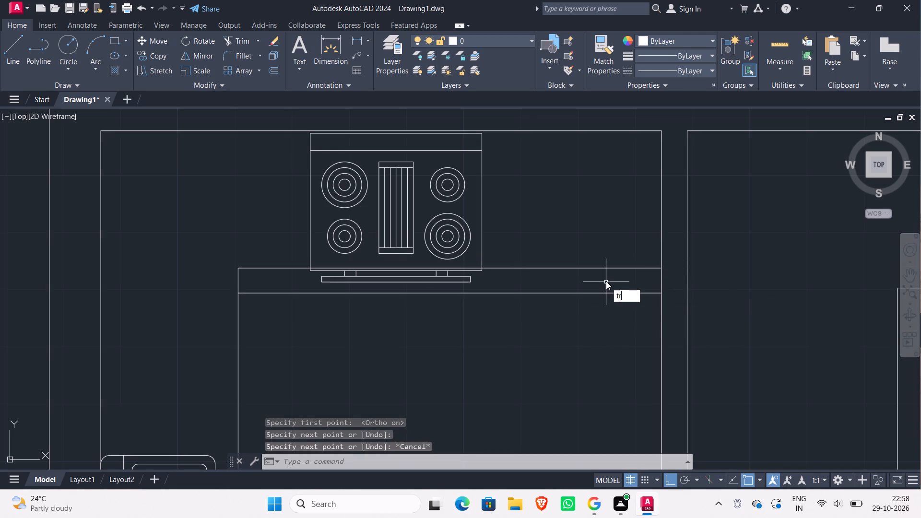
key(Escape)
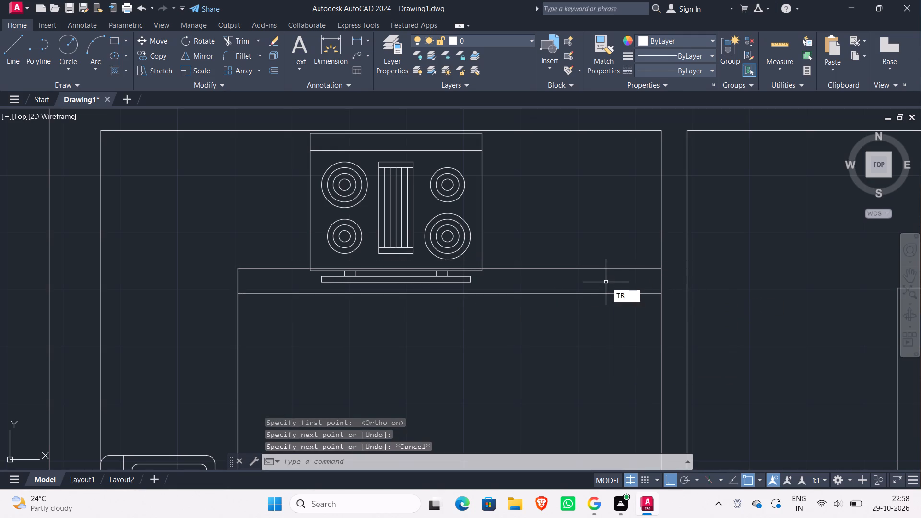
Erase the old horizontal counter edge line that crosses the stove, just above the new one.
click(607, 277)
click(601, 259)
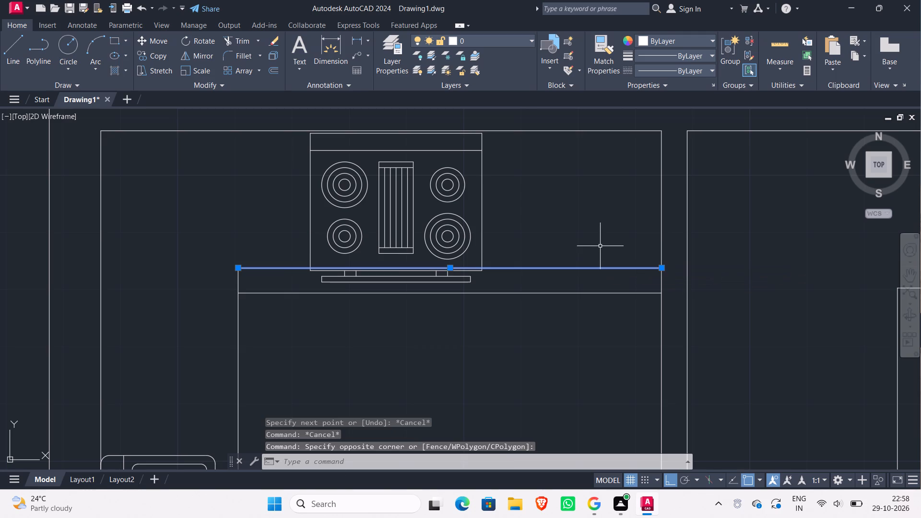
key(Delete)
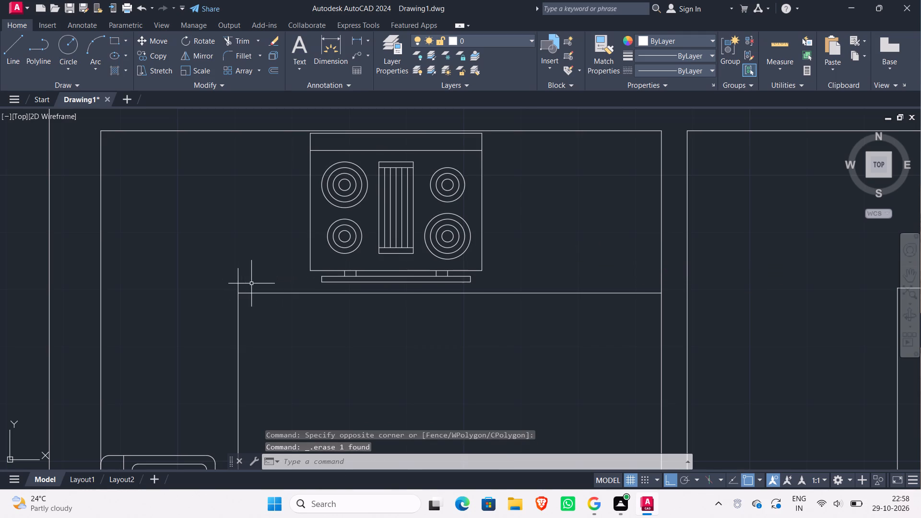
Trim the leftover stub of the left counter's vertical edge line above the kitchen's horizontal counter edge.
click(251, 283)
click(233, 271)
key(Escape)
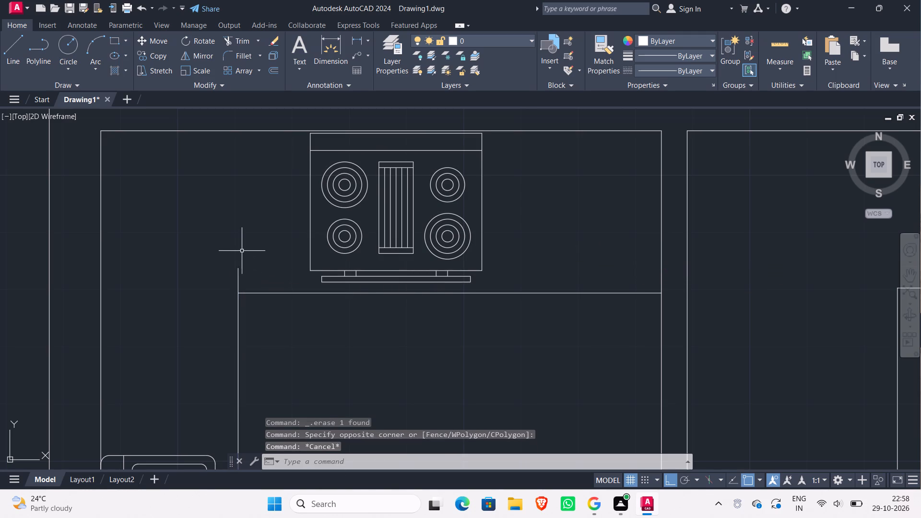
text(tr)
key(Return)
click(255, 277)
click(229, 280)
scroll(235, 269, down, 1)
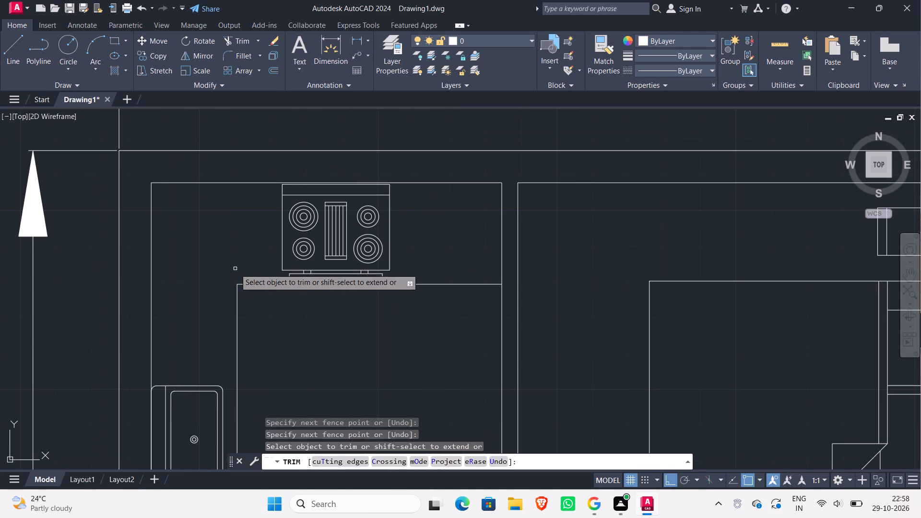
key(Escape)
Compare the whole furnished plan with the reference image to check which elements are still missing.
scroll(243, 267, down, 3)
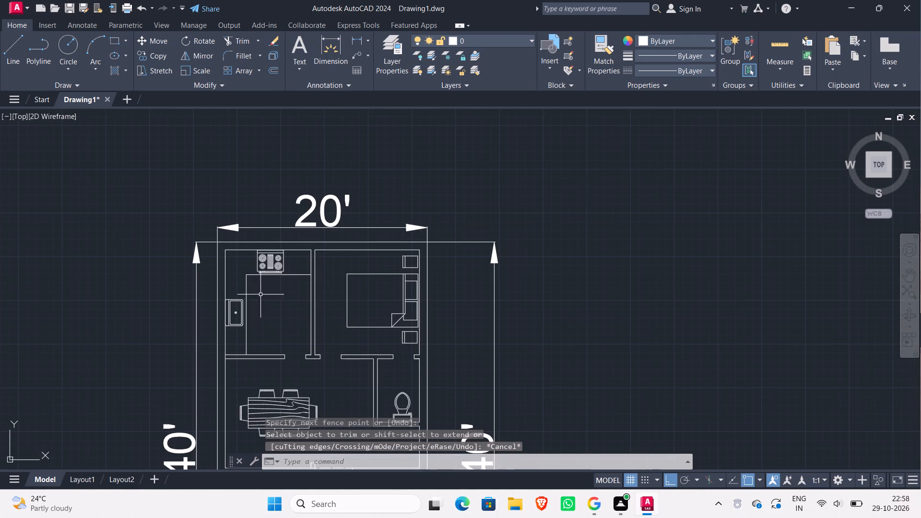
middle_drag(260, 294, 353, 280)
scroll(356, 277, down, 1)
scroll(226, 295, down, 1)
middle_drag(226, 296, 324, 249)
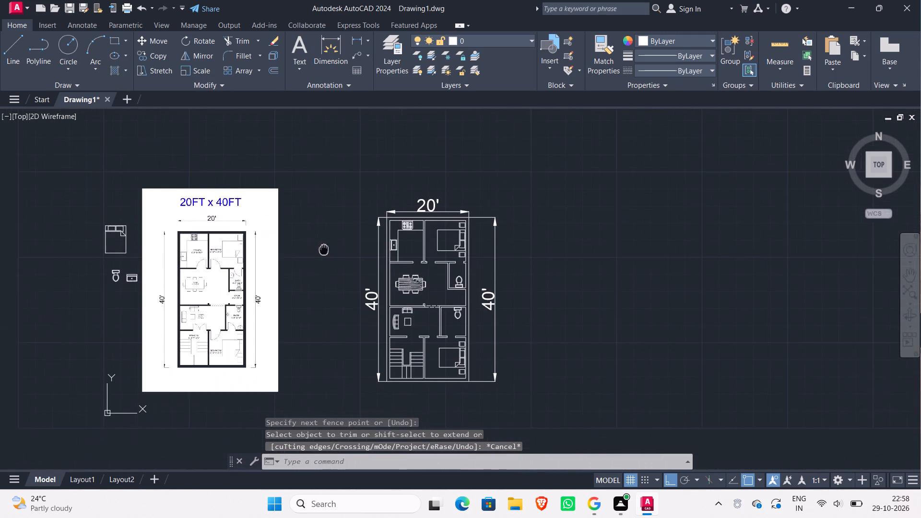
scroll(259, 255, up, 3)
scroll(183, 243, down, 3)
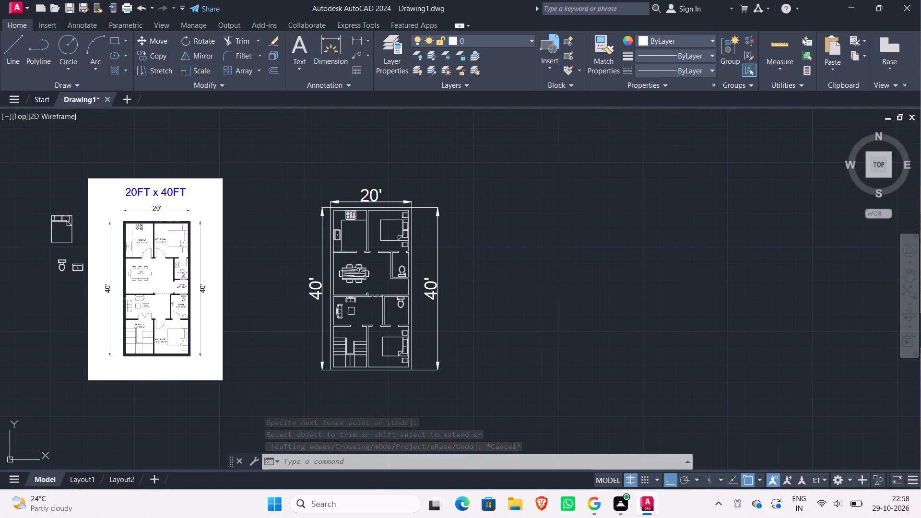
scroll(177, 189, up, 1)
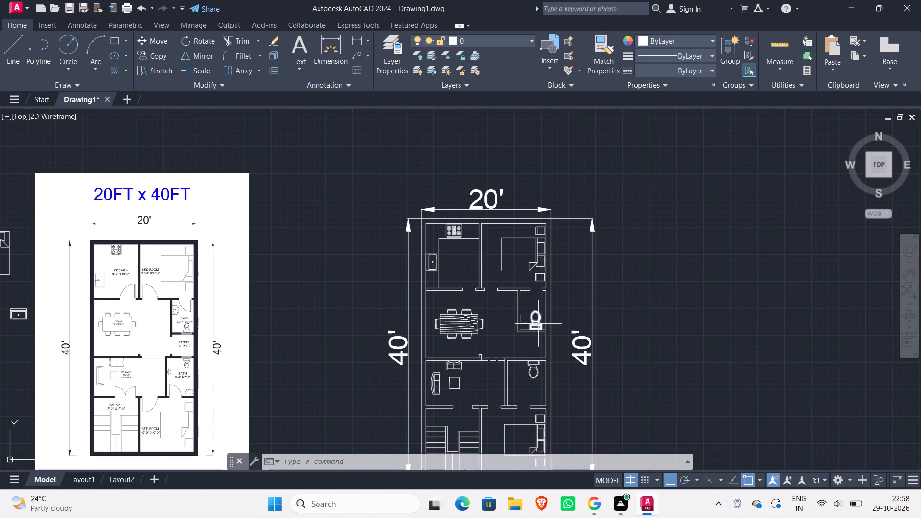
middle_drag(469, 343, 475, 318)
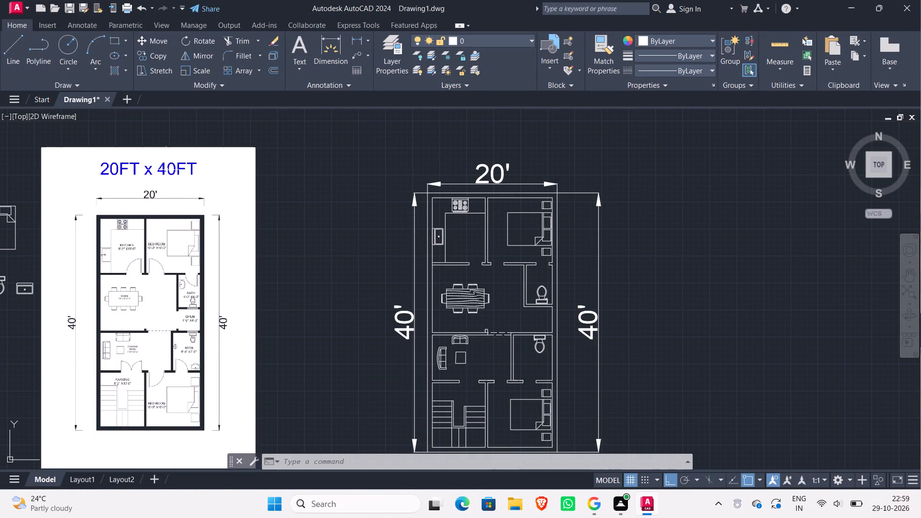
scroll(156, 254, up, 1)
scroll(156, 254, down, 2)
scroll(394, 331, up, 2)
scroll(394, 330, down, 1)
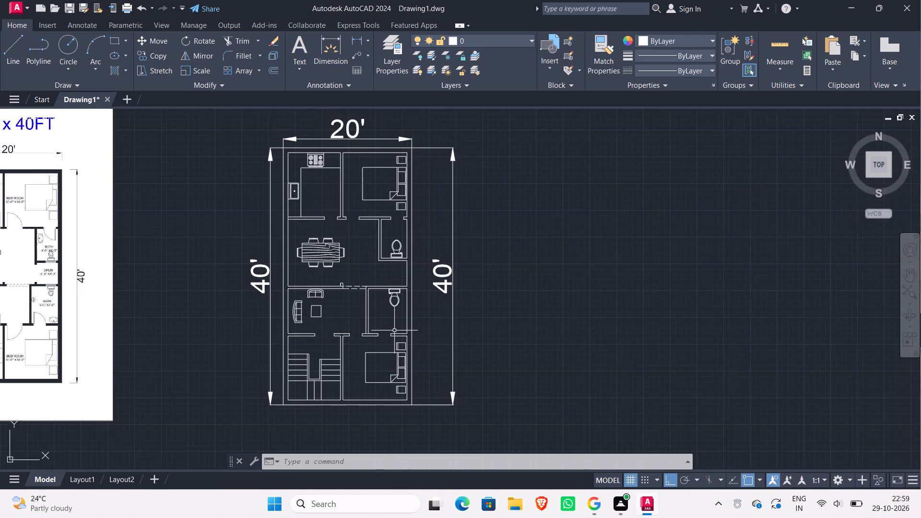
scroll(390, 327, down, 1)
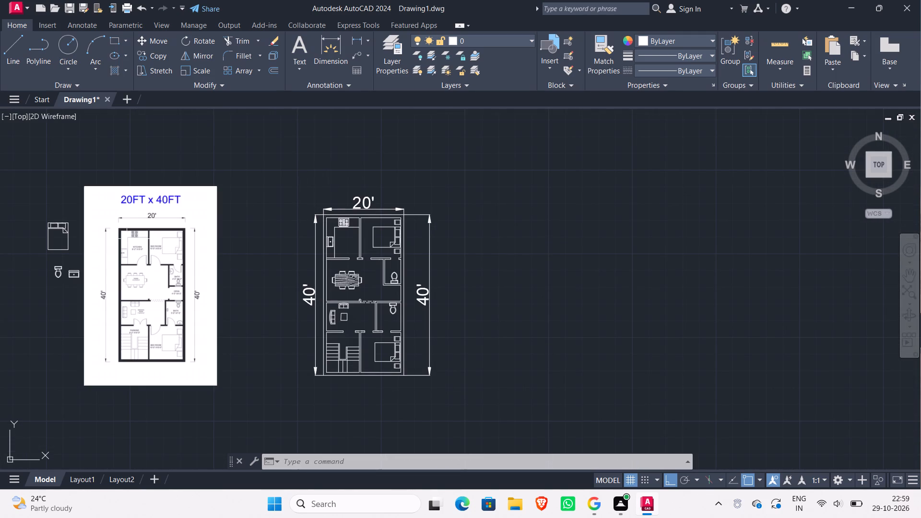
scroll(152, 290, up, 2)
scroll(152, 290, down, 1)
scroll(124, 393, up, 1)
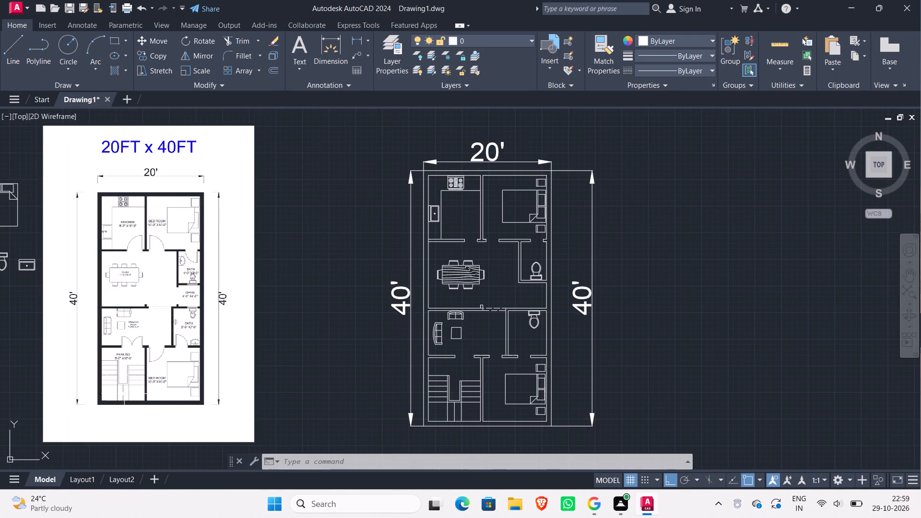
scroll(147, 358, down, 1)
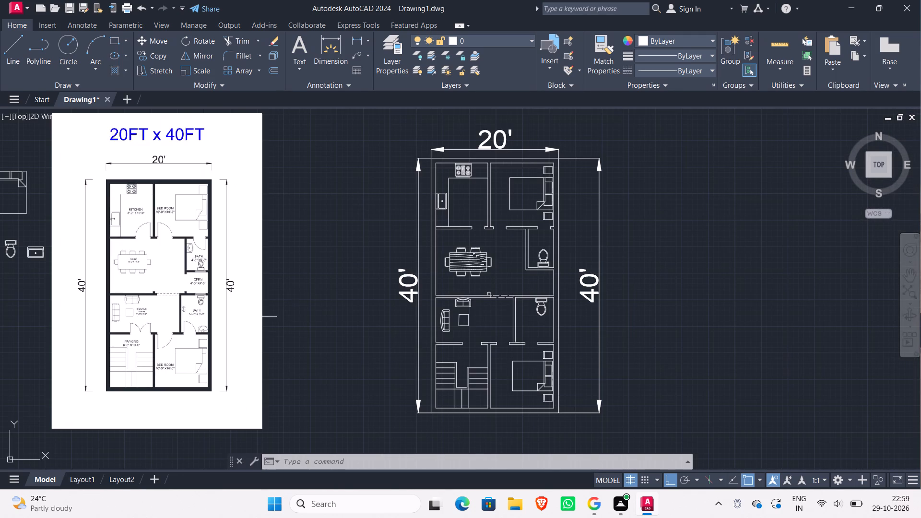
scroll(305, 278, down, 1)
middle_drag(305, 278, 266, 272)
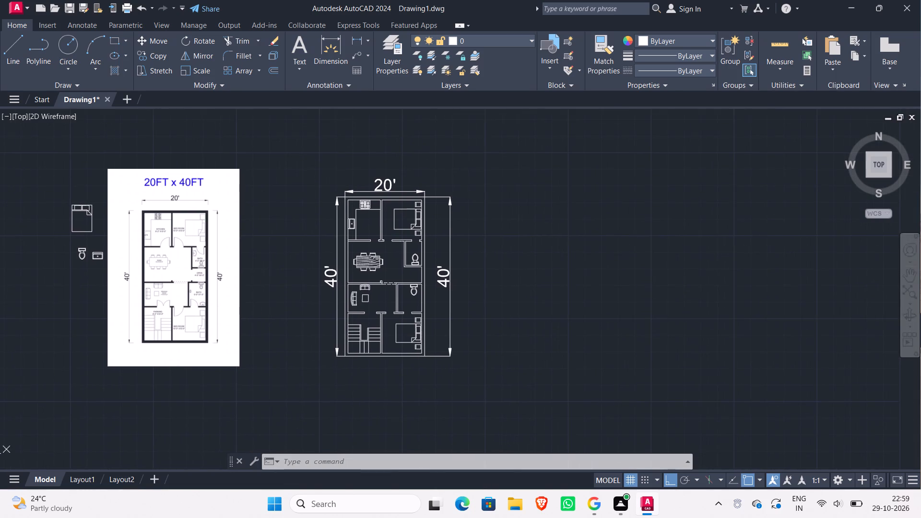
scroll(217, 263, up, 2)
scroll(216, 262, down, 1)
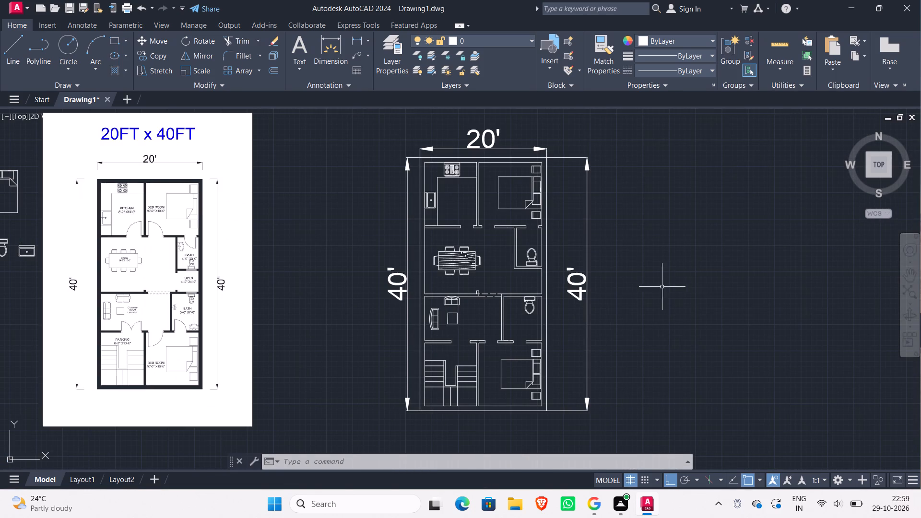
Insert the roomdoor block from the recently used blocks into the drawing.
click(572, 83)
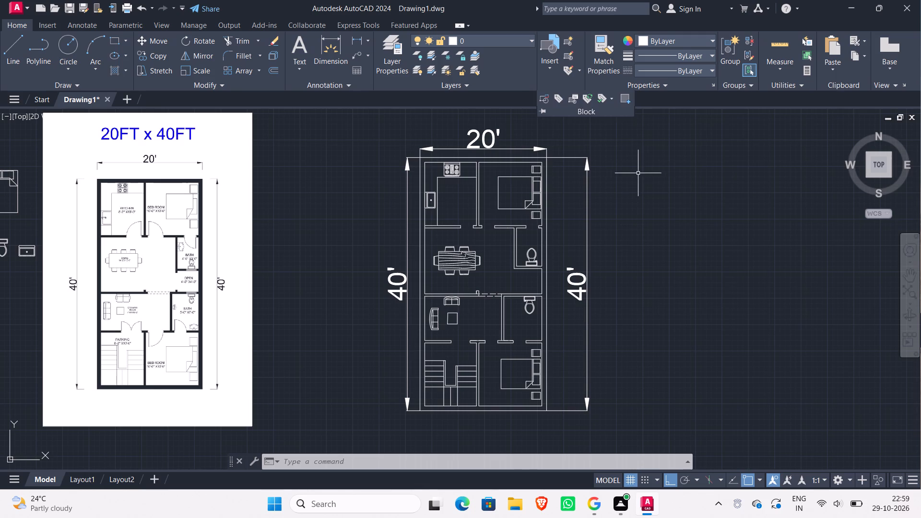
key(Escape)
click(552, 61)
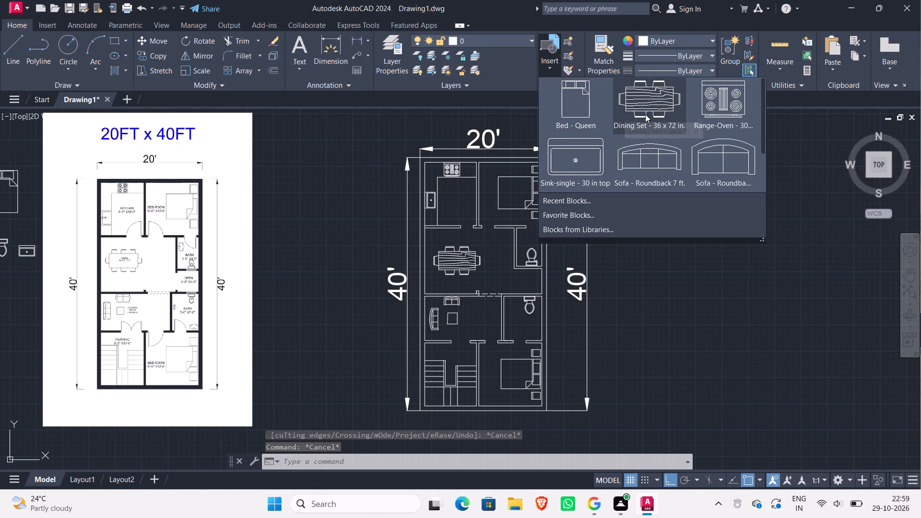
click(581, 200)
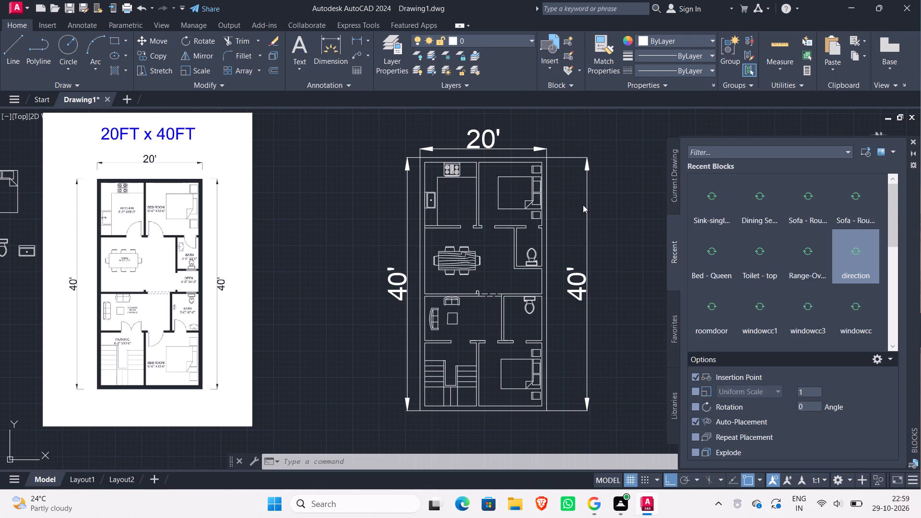
click(713, 308)
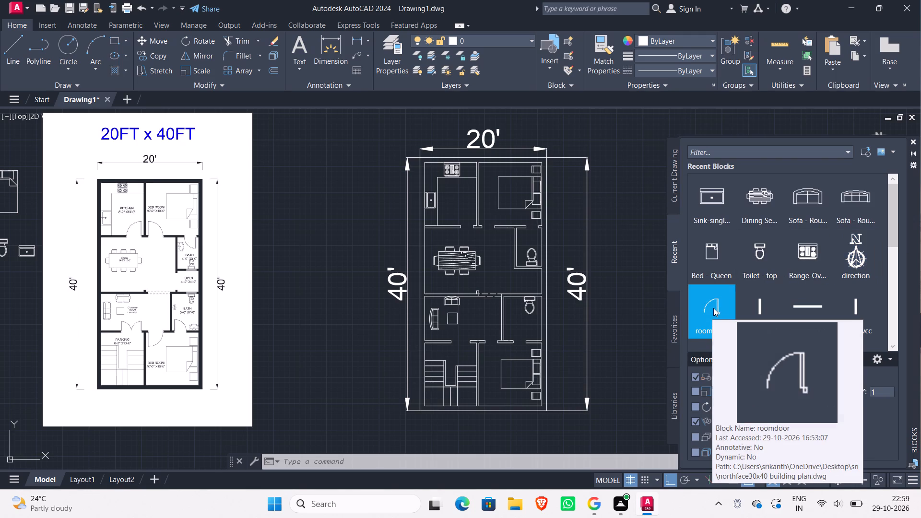
drag(713, 308, 341, 245)
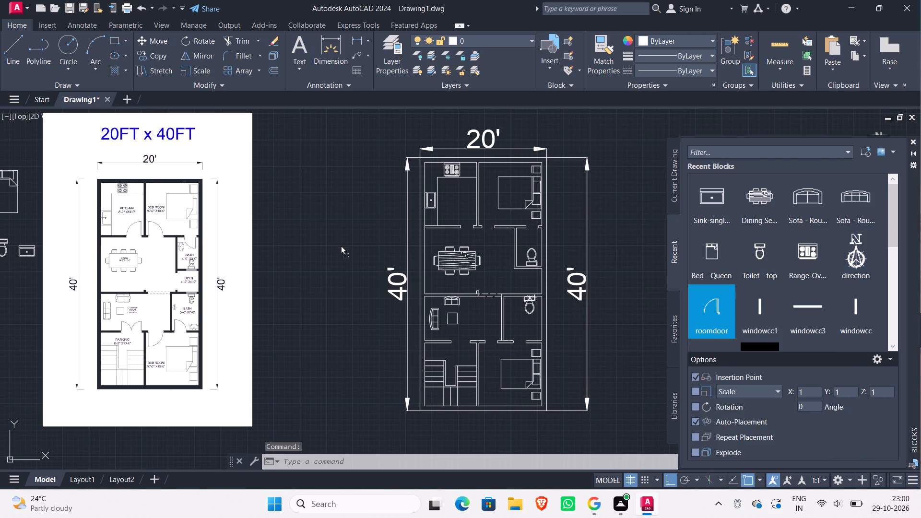
drag(341, 245, 339, 243)
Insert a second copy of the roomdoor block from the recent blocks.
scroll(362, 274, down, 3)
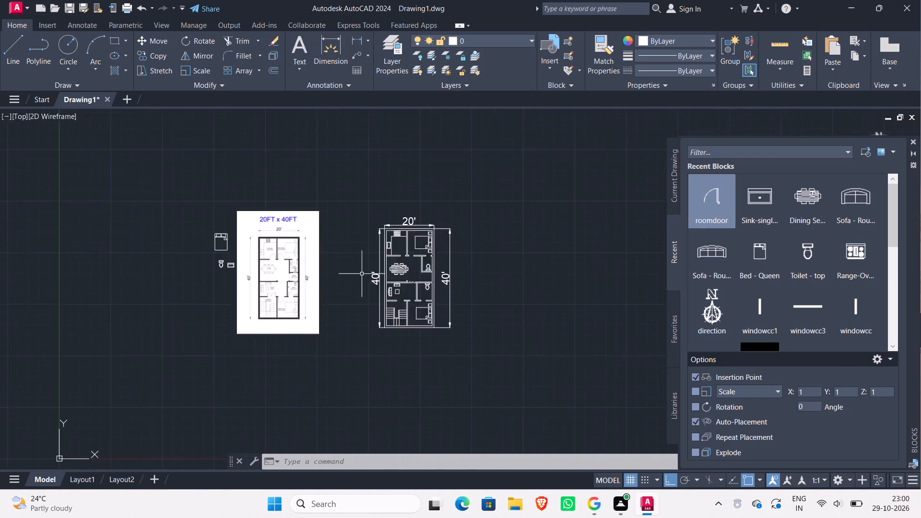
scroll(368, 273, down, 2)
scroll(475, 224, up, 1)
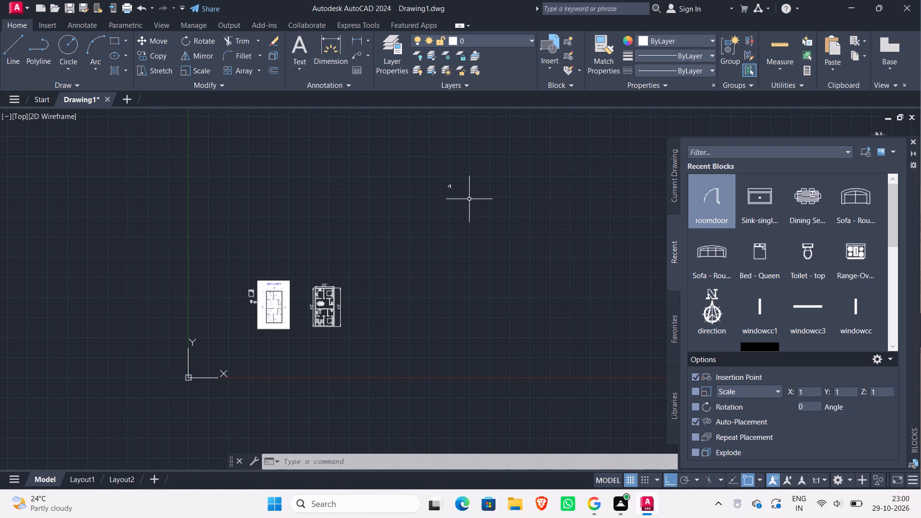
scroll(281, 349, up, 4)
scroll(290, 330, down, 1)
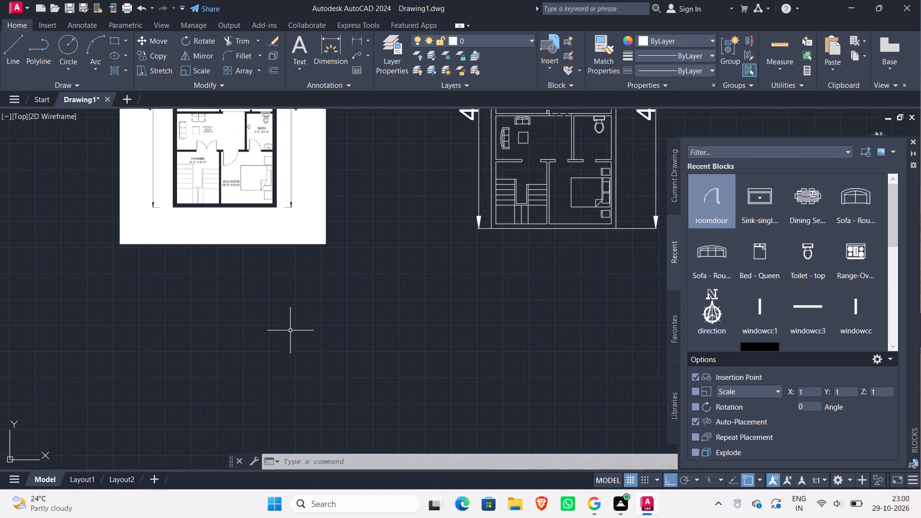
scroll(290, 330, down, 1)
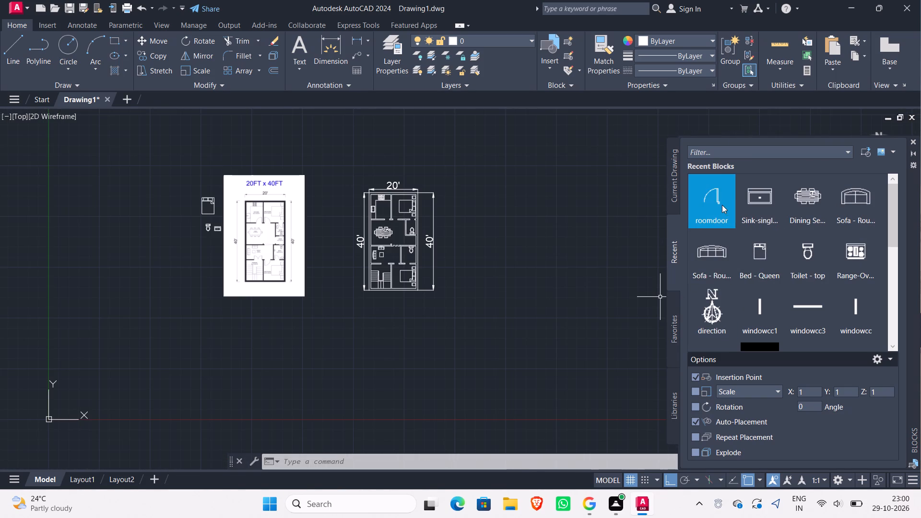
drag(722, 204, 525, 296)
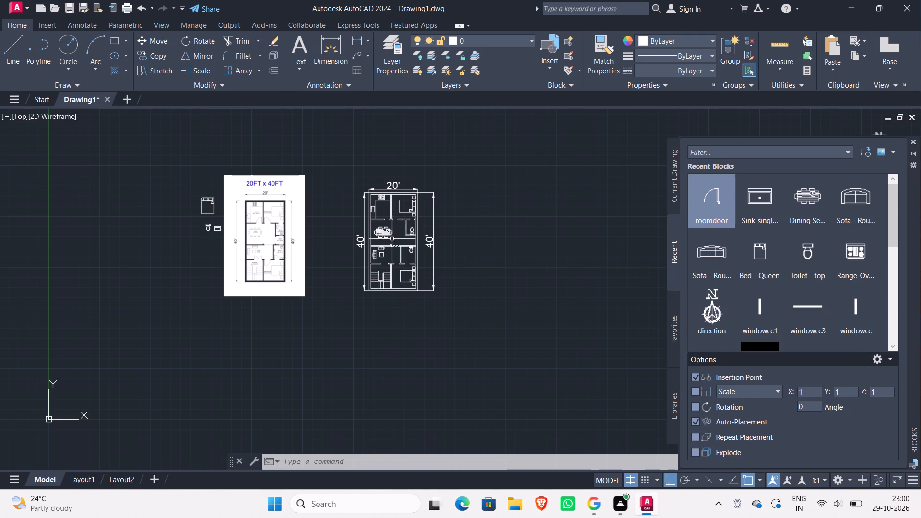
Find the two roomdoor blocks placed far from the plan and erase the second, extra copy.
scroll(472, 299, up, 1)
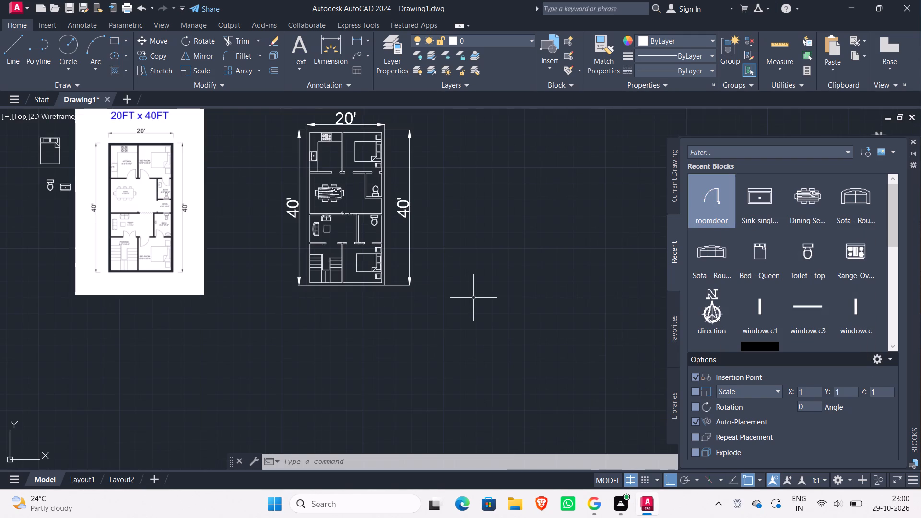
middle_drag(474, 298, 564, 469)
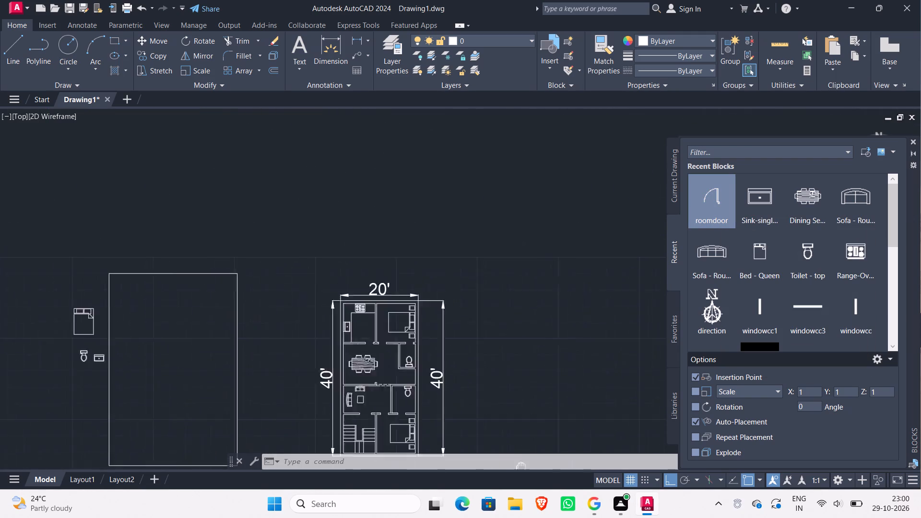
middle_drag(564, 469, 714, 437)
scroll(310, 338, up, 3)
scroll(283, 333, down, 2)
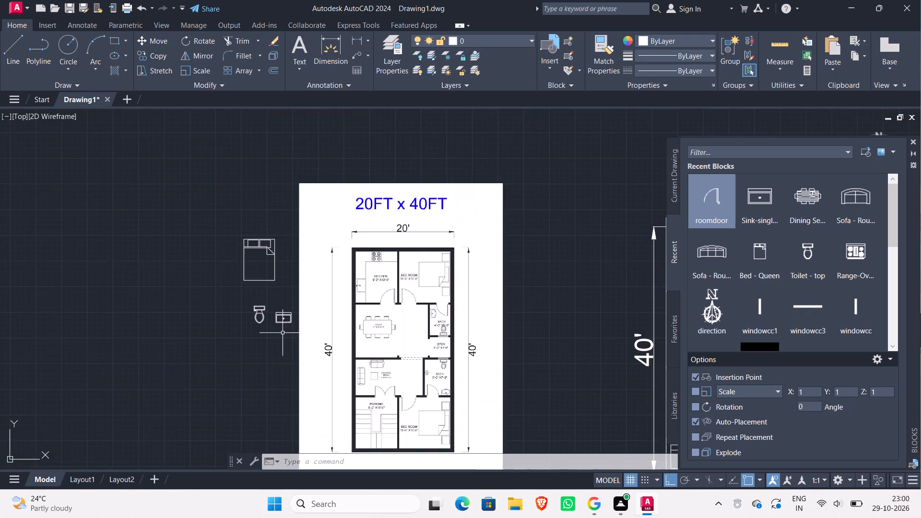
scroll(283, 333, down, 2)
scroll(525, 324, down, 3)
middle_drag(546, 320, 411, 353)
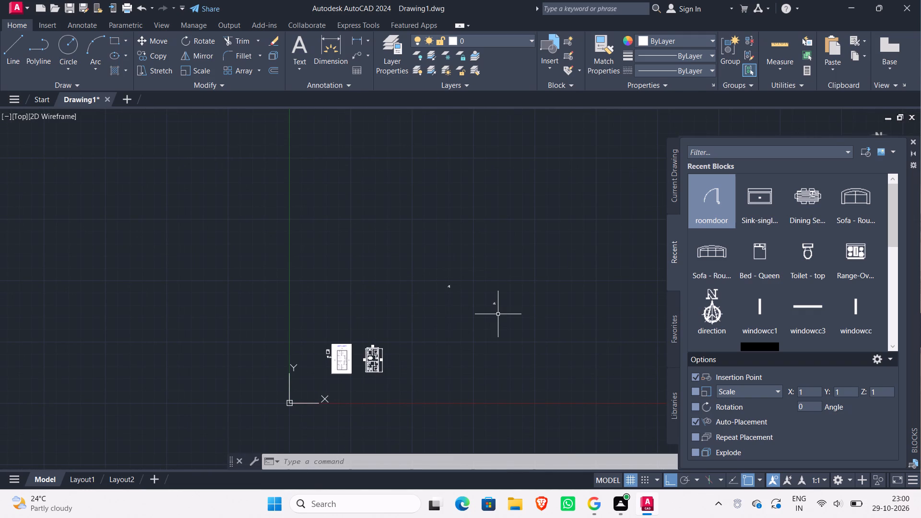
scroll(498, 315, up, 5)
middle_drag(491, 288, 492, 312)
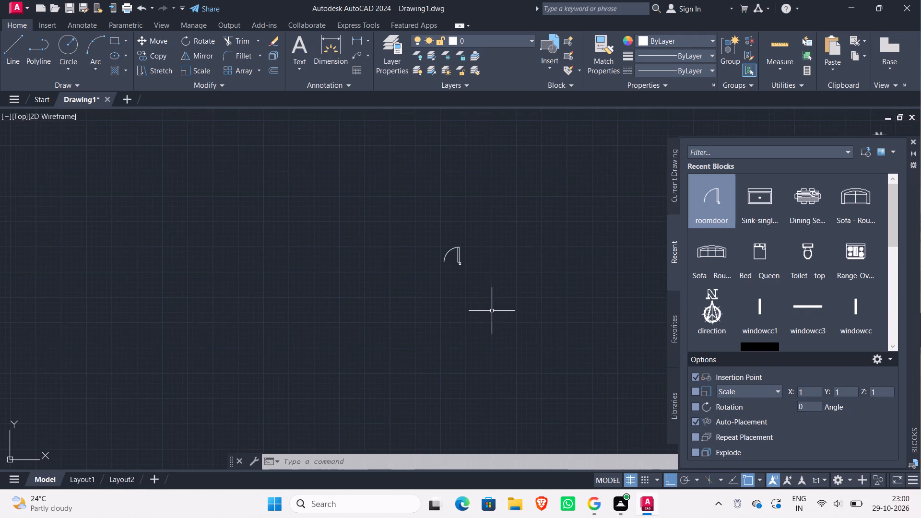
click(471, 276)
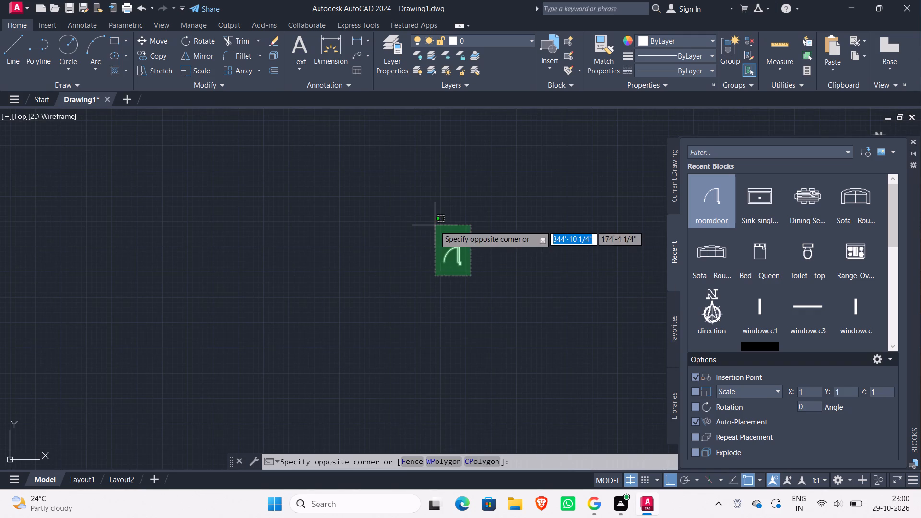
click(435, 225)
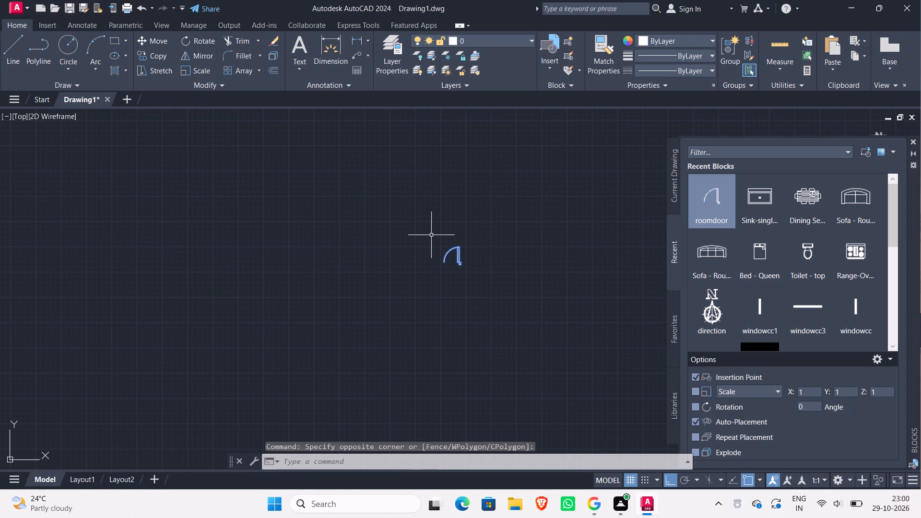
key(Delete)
Move the remaining roomdoor block from its distant spot to the empty area just outside the plan's 40' side, with ortho off.
middle_drag(431, 234, 617, 292)
scroll(619, 291, down, 1)
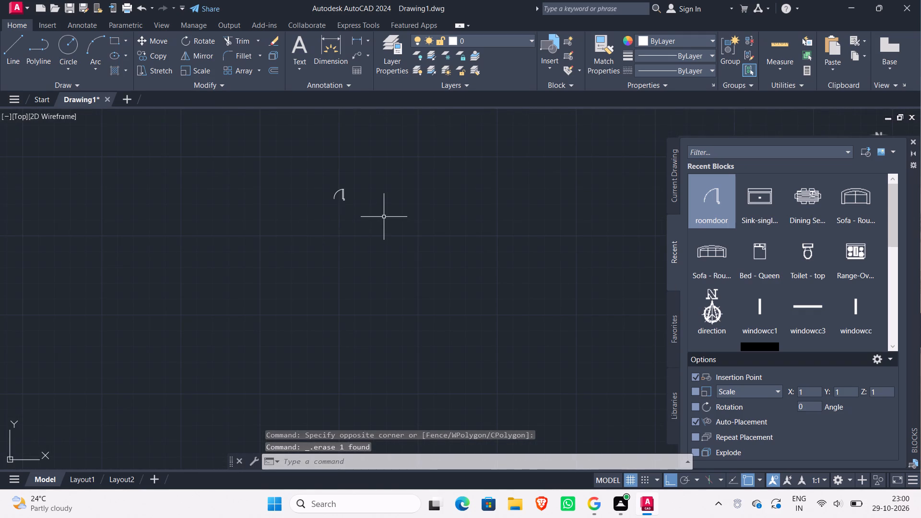
click(384, 217)
click(325, 177)
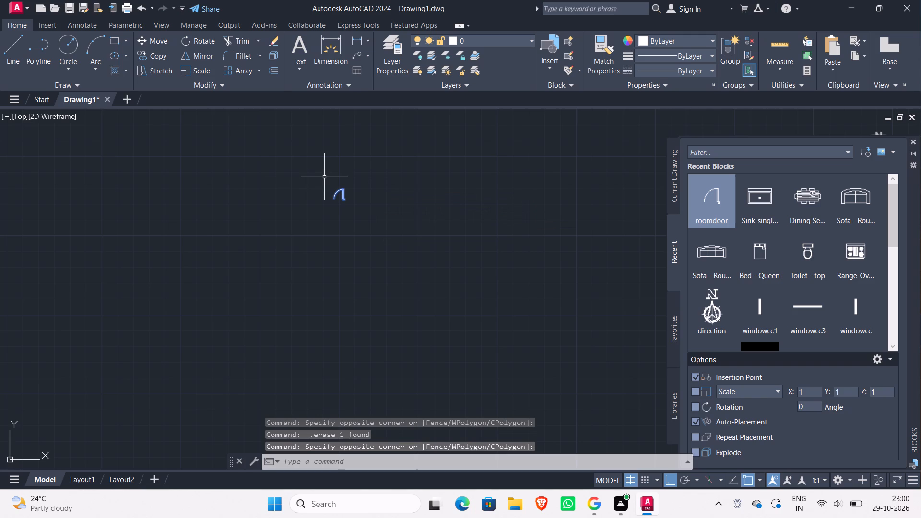
key(m)
key(Return)
click(342, 205)
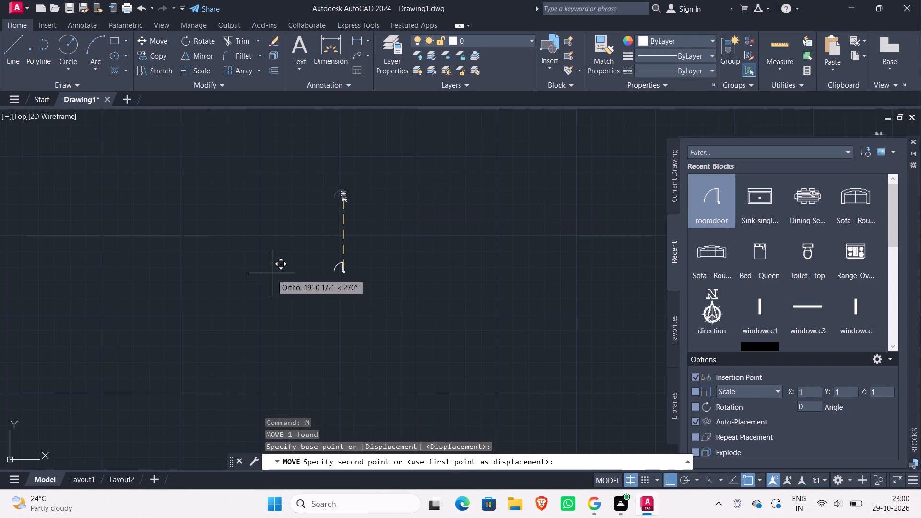
scroll(271, 274, down, 1)
middle_drag(271, 274, 379, 226)
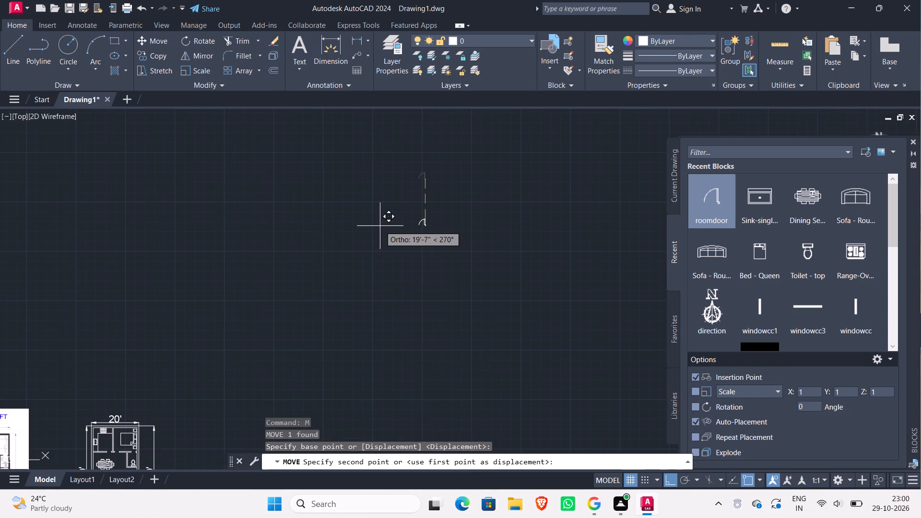
key(F8)
middle_drag(202, 388, 361, 246)
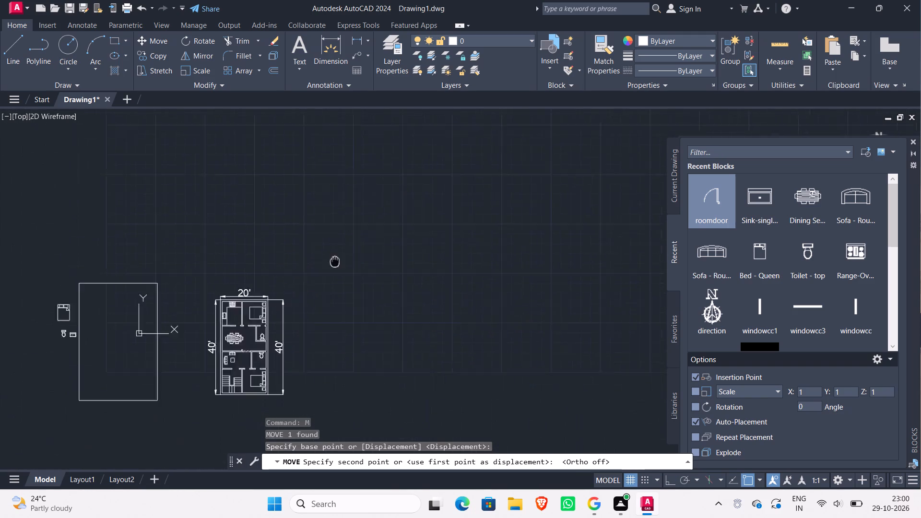
middle_drag(361, 246, 374, 236)
scroll(344, 336, up, 1)
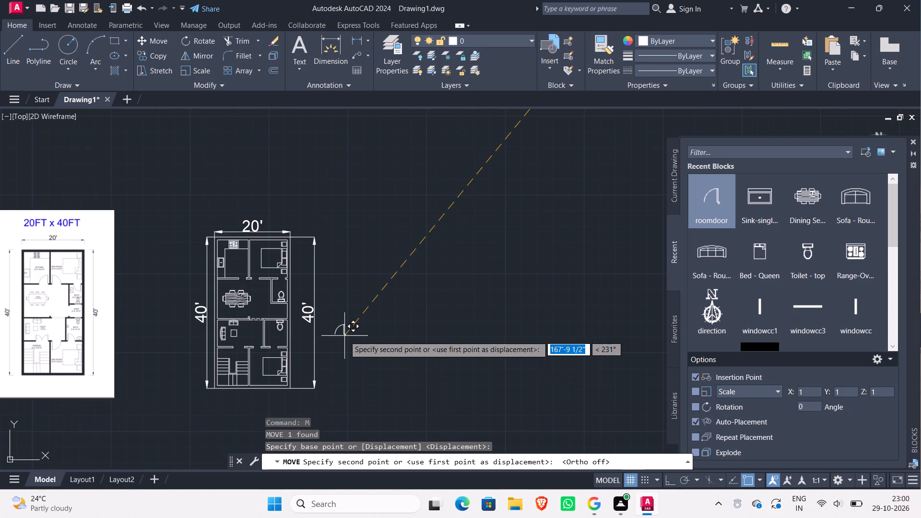
click(342, 339)
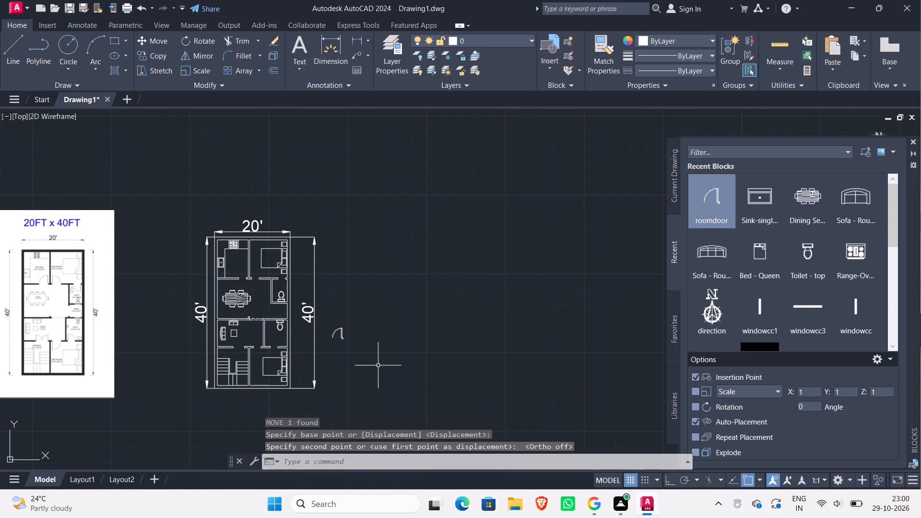
Copy the roomdoor block by its jamb corner into the kitchen doorway, snapping it to the wall stub's end corner.
scroll(356, 340, up, 1)
middle_drag(356, 340, 377, 295)
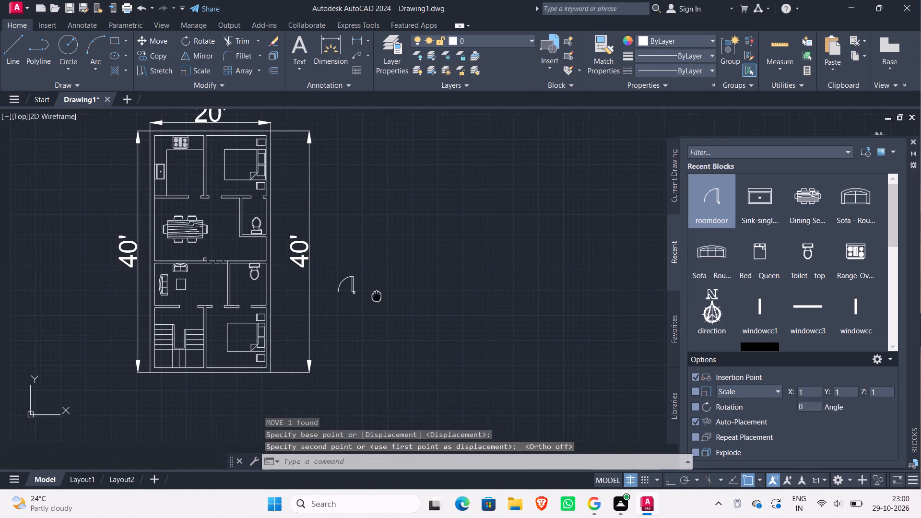
middle_drag(377, 295, 378, 293)
scroll(366, 335, down, 1)
middle_drag(367, 333, 423, 335)
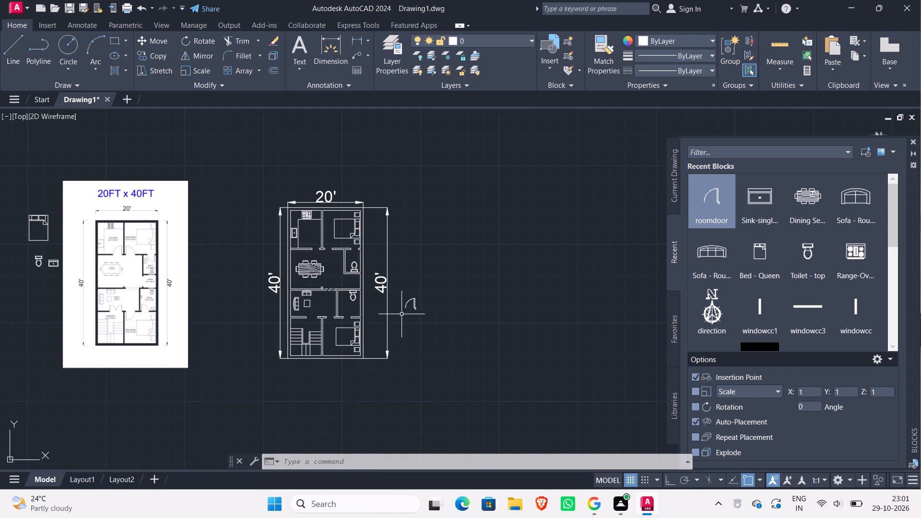
scroll(430, 328, up, 2)
click(401, 284)
click(366, 234)
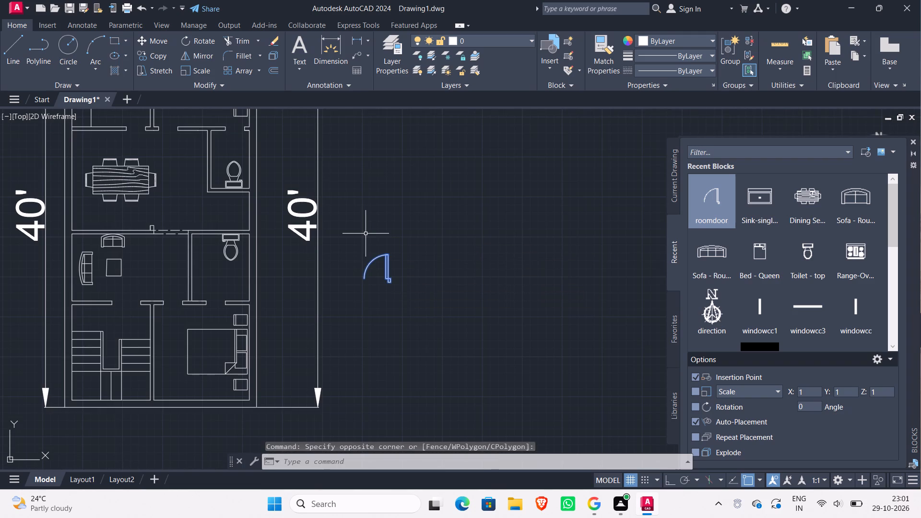
click(155, 54)
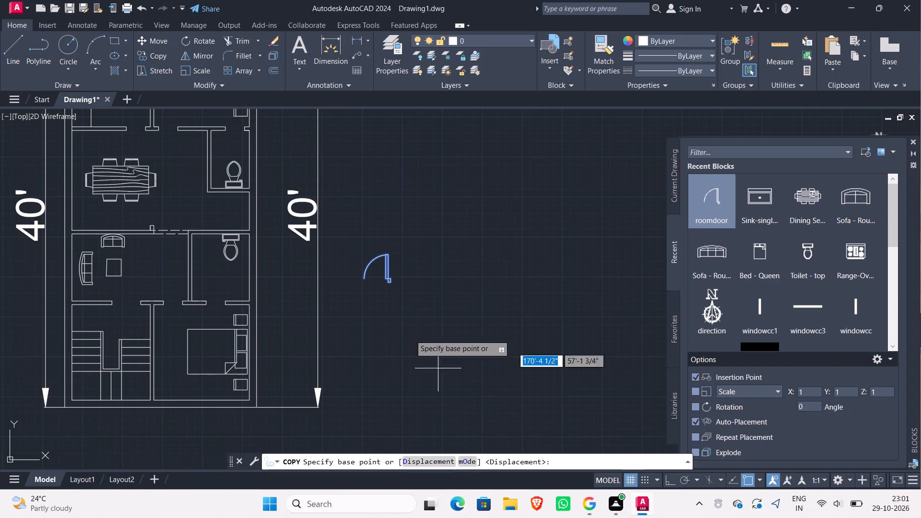
scroll(391, 277, up, 2)
click(388, 291)
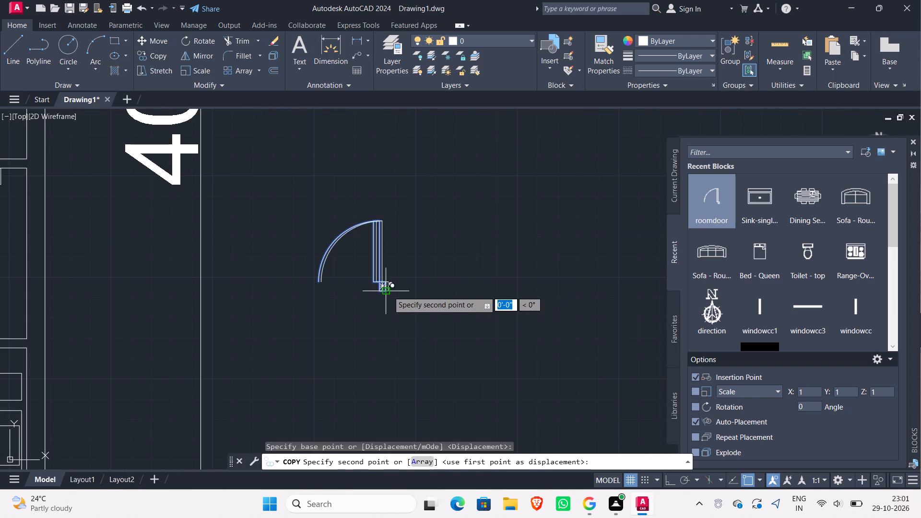
scroll(329, 303, down, 1)
middle_drag(329, 303, 361, 309)
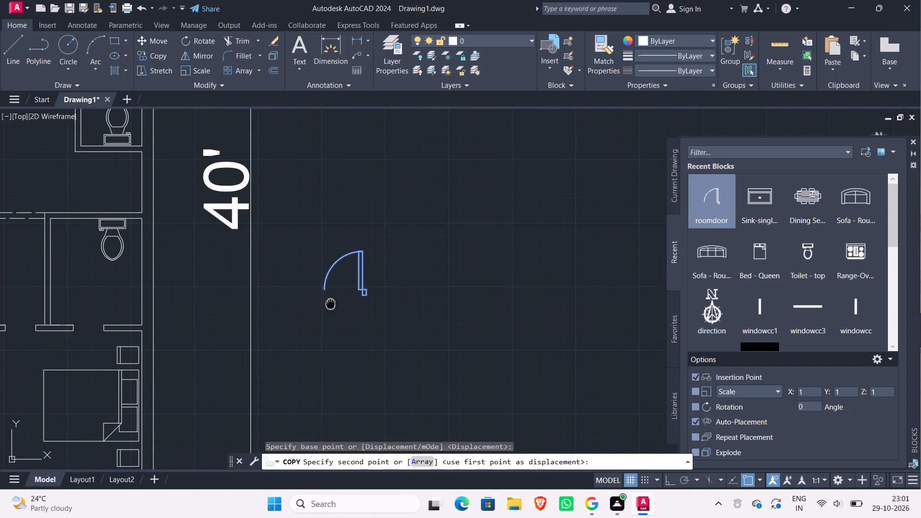
middle_drag(361, 309, 513, 322)
middle_drag(233, 205, 311, 340)
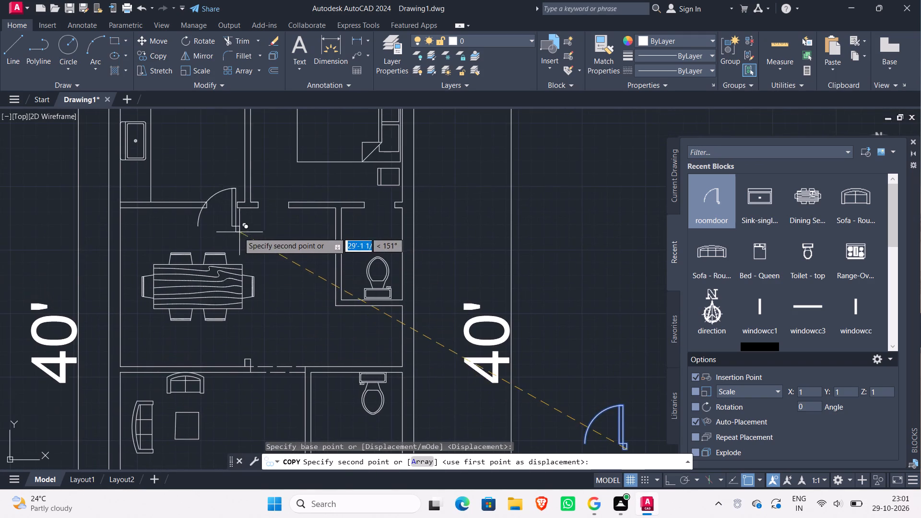
scroll(236, 230, up, 1)
middle_drag(236, 230, 261, 371)
scroll(257, 328, up, 1)
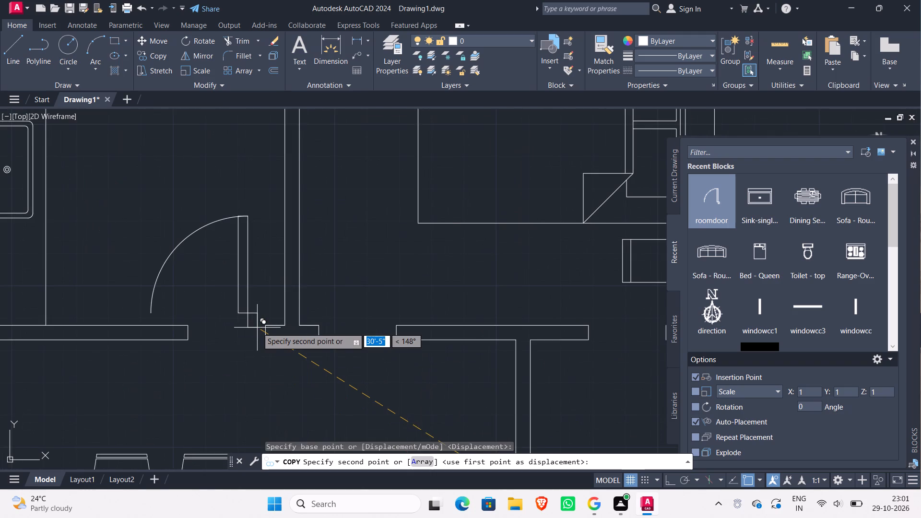
scroll(257, 328, up, 2)
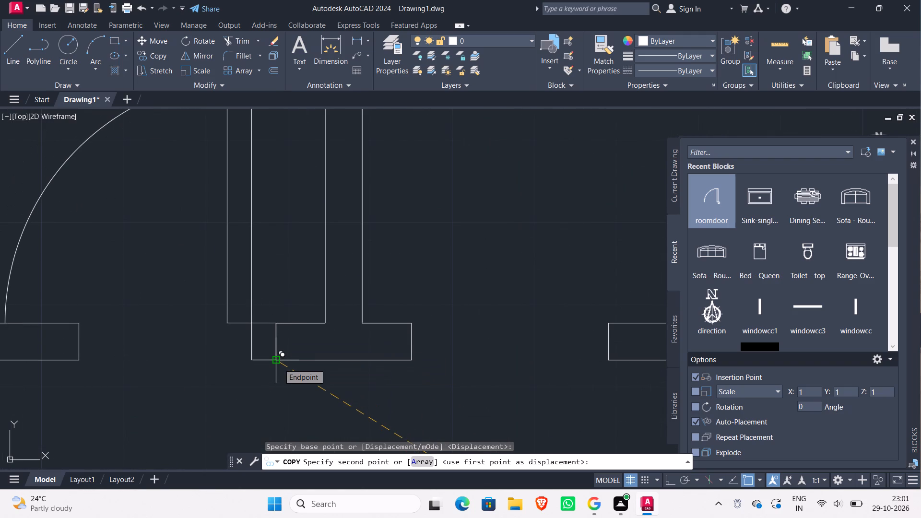
click(279, 364)
Examine the remaining door openings in the plan against the reference image, and end the copying.
scroll(286, 401, down, 2)
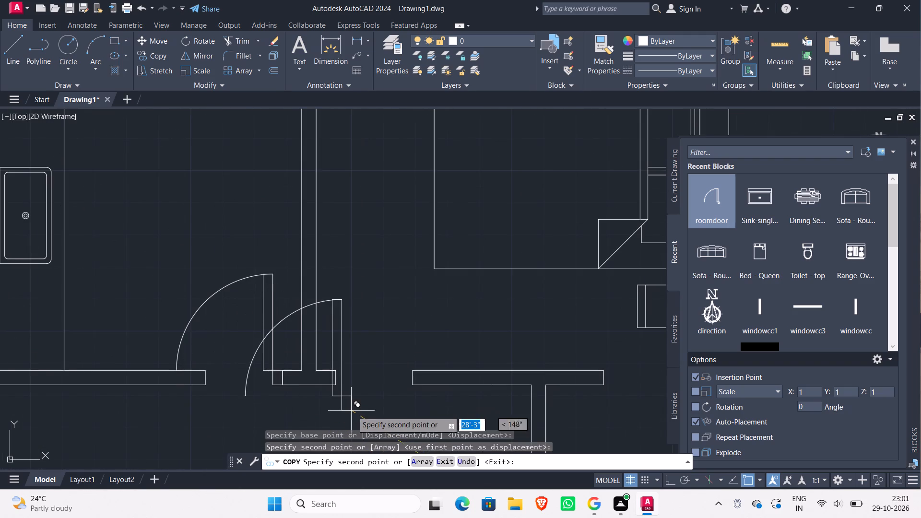
scroll(353, 411, down, 2)
middle_drag(366, 409, 362, 344)
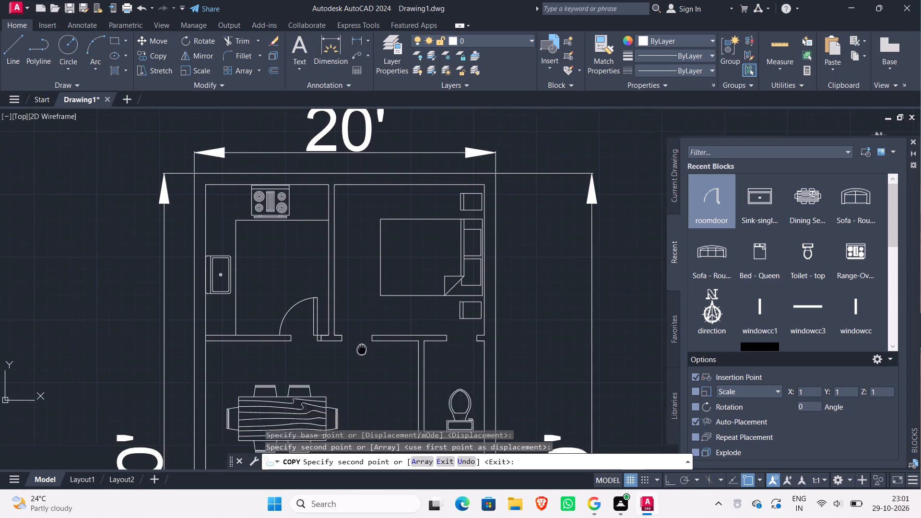
middle_drag(362, 344, 353, 258)
scroll(352, 315, down, 1)
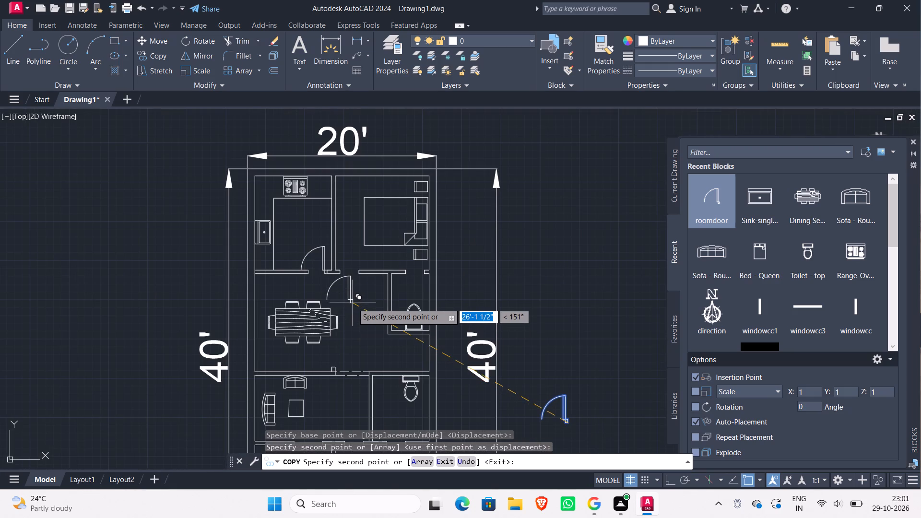
scroll(344, 294, down, 1)
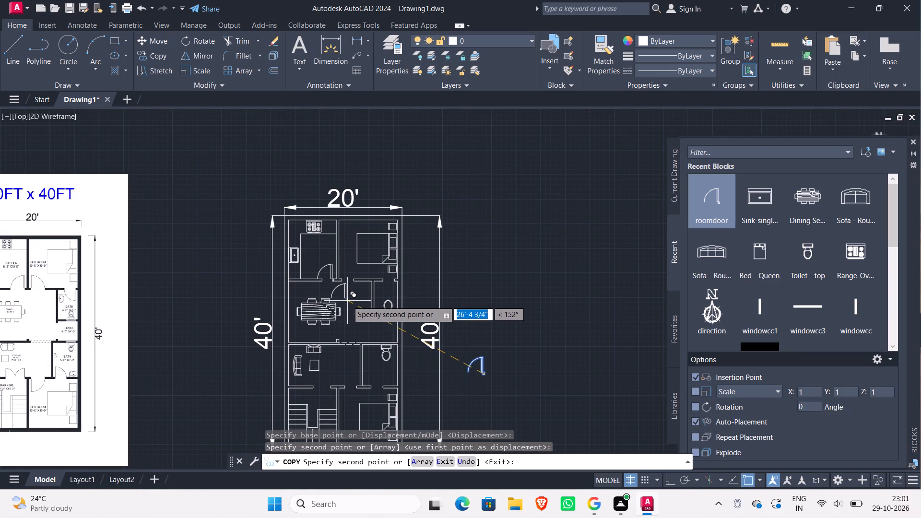
middle_drag(347, 301, 339, 247)
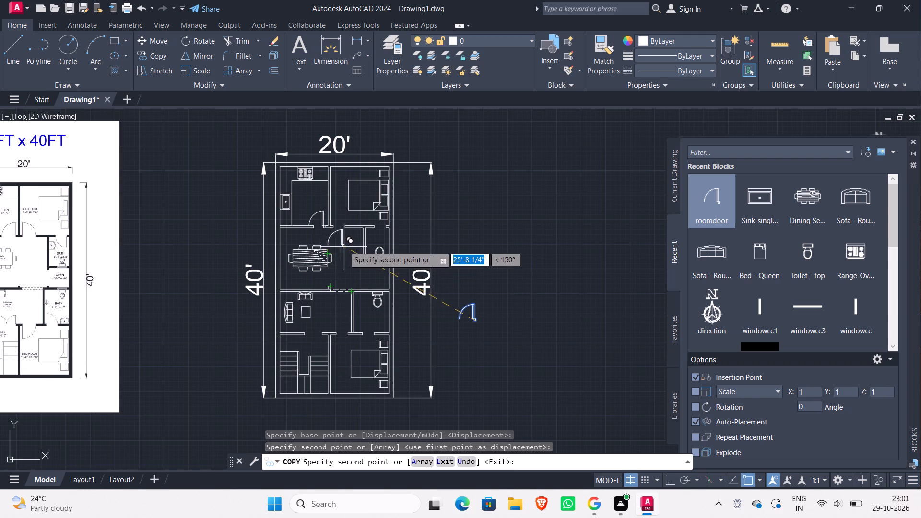
scroll(350, 236, up, 1)
middle_drag(350, 236, 354, 283)
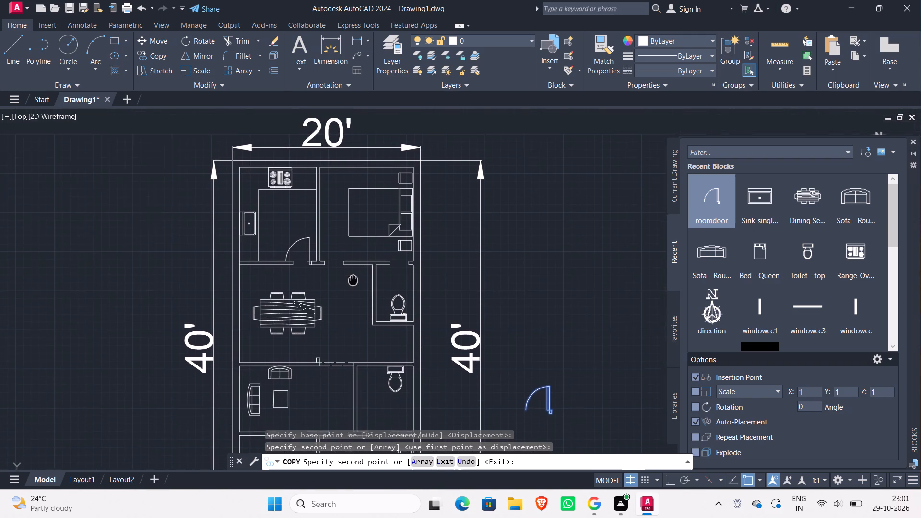
middle_drag(354, 283, 355, 308)
scroll(356, 320, down, 1)
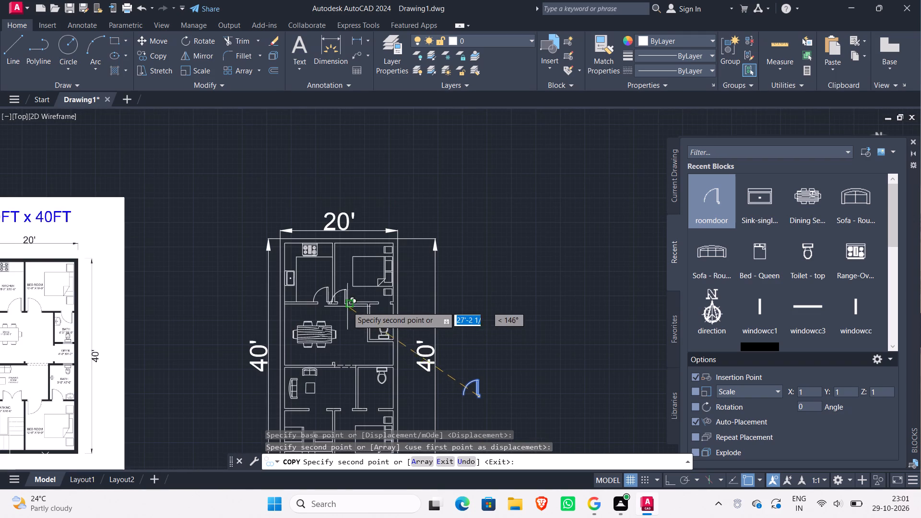
scroll(347, 306, up, 2)
scroll(341, 339, down, 2)
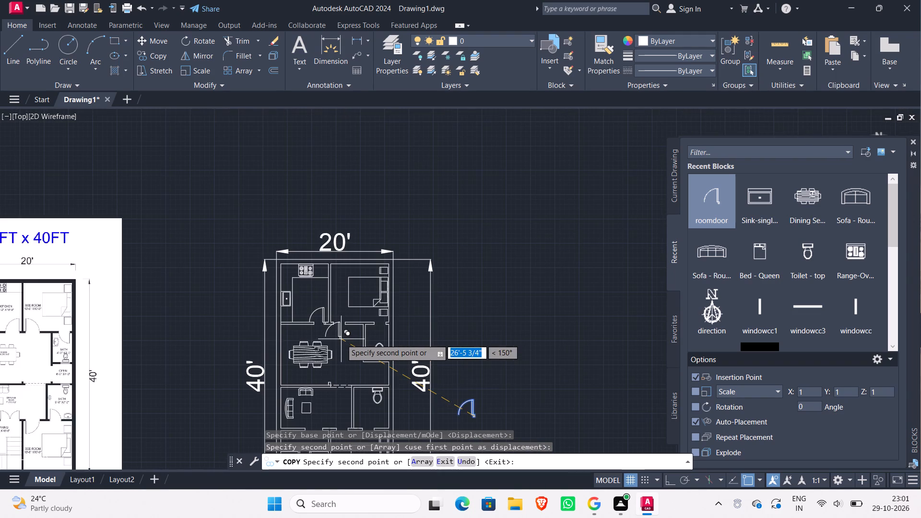
middle_drag(341, 339, 343, 287)
middle_drag(350, 319, 354, 279)
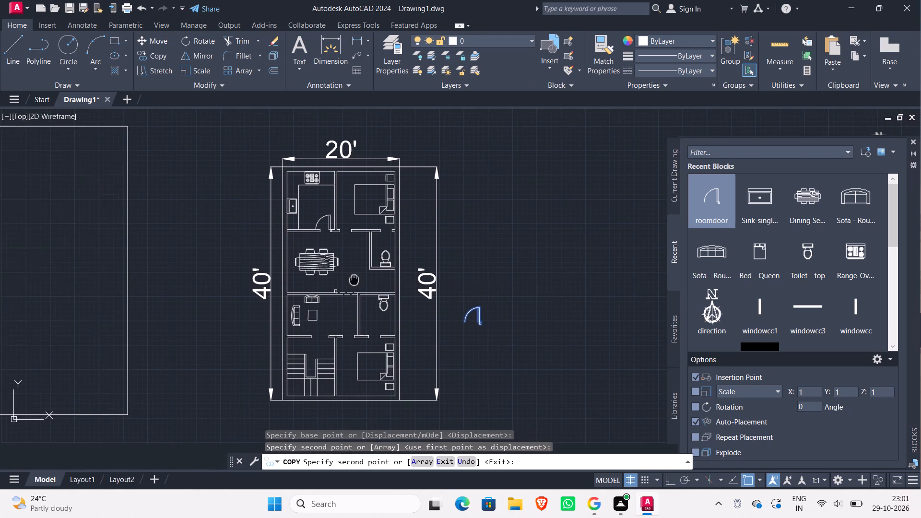
scroll(365, 260, down, 1)
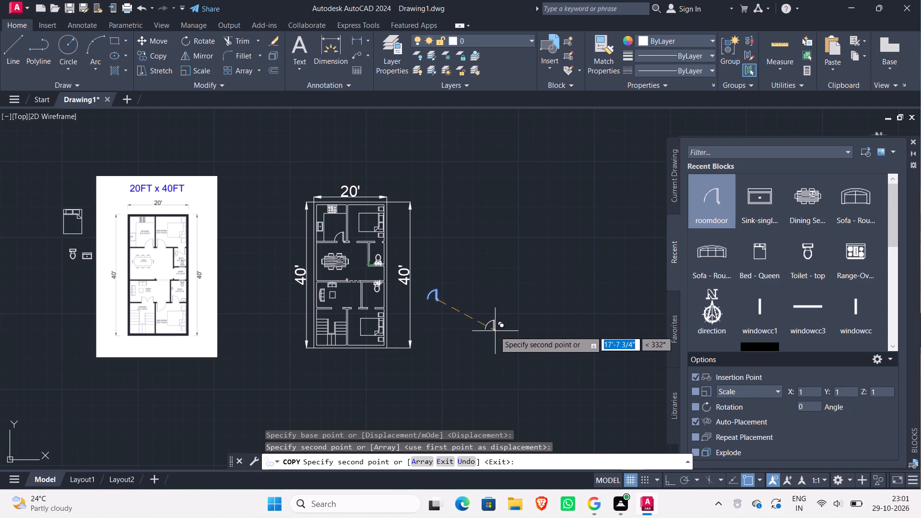
key(Escape)
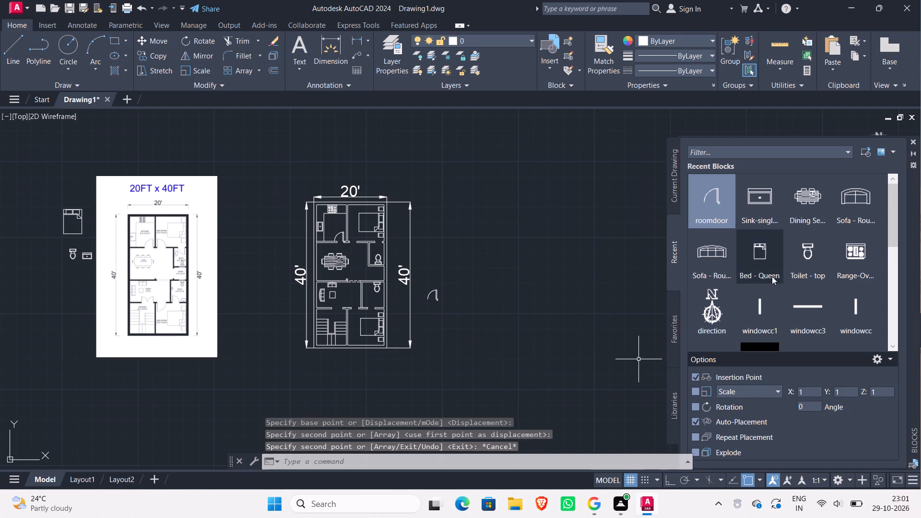
Insert the utilitydoor block from the recently used blocks into the drawing.
scroll(772, 276, down, 6)
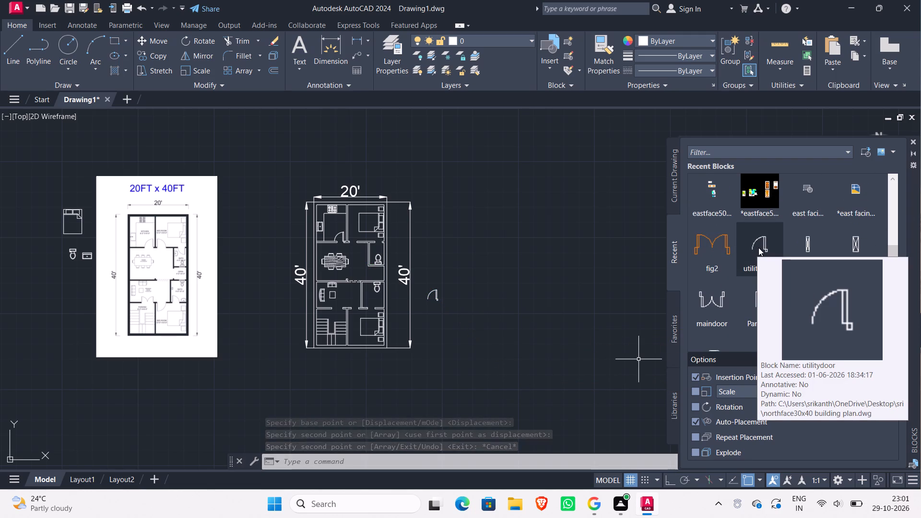
drag(758, 247, 755, 249)
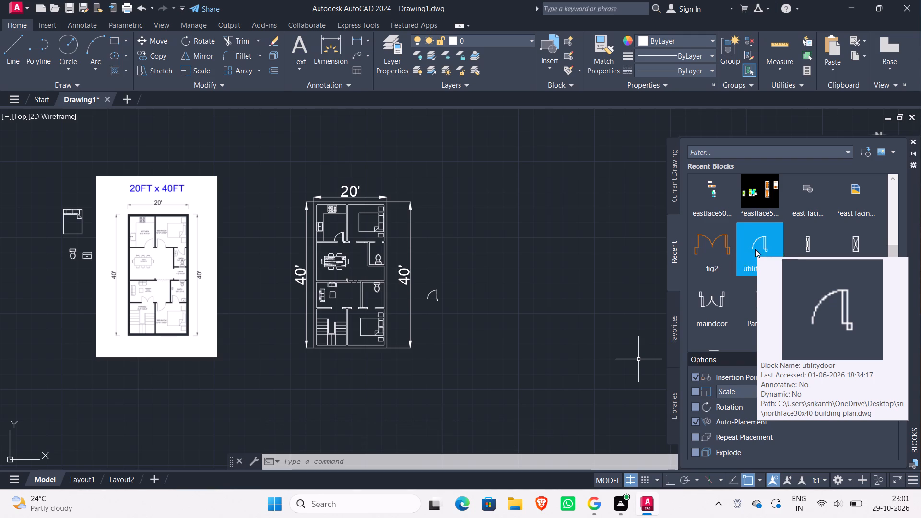
drag(755, 249, 266, 166)
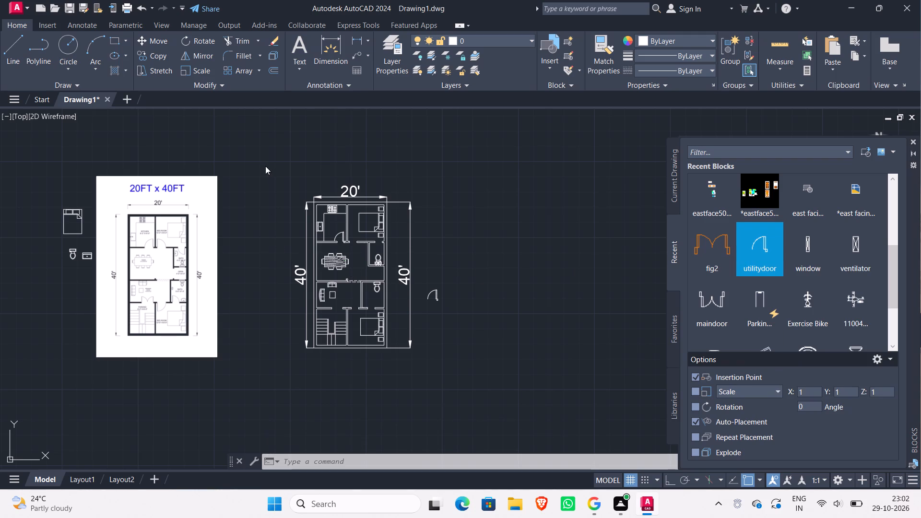
Move the newly inserted utilitydoor block from its distant spot to the empty space between the reference image and the plan.
scroll(485, 231, down, 2)
middle_drag(490, 235, 456, 377)
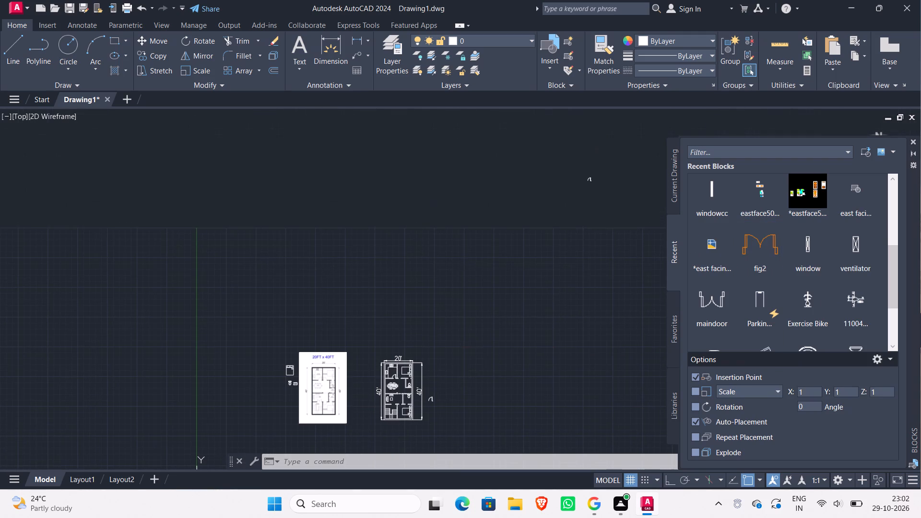
click(600, 193)
click(584, 167)
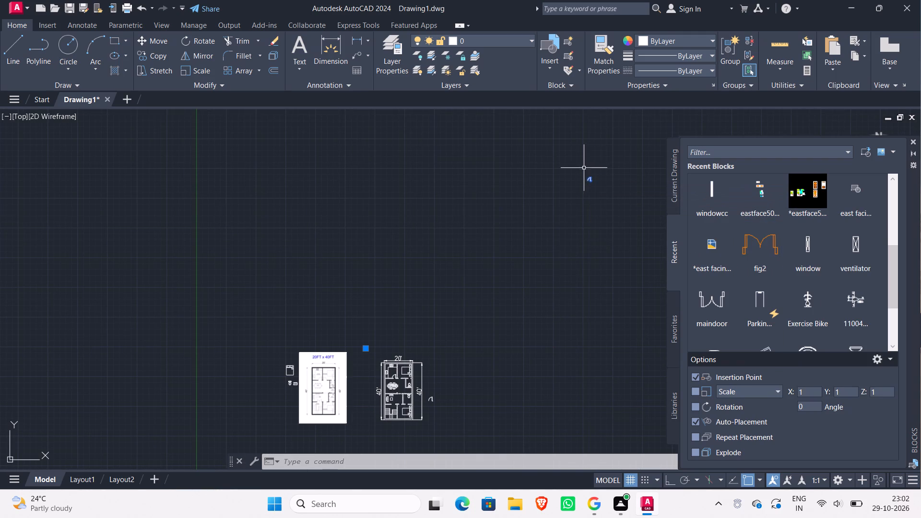
key(m)
key(Return)
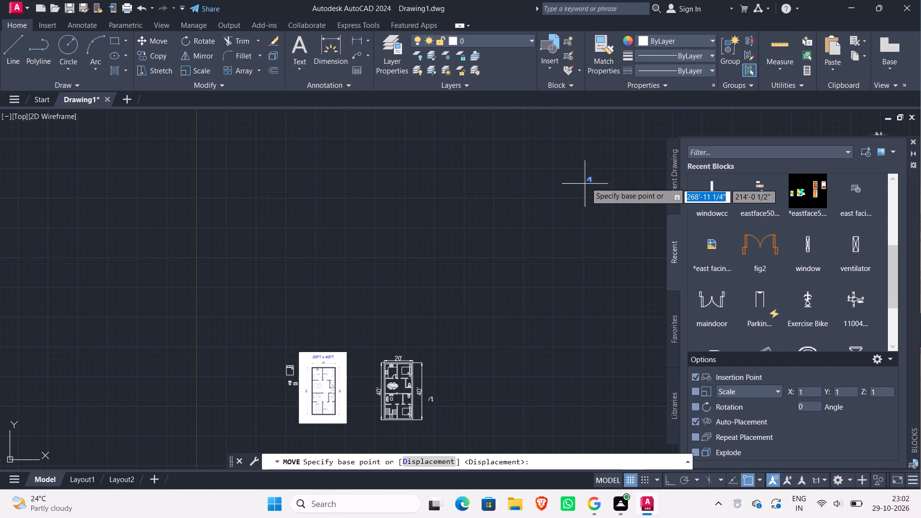
click(588, 180)
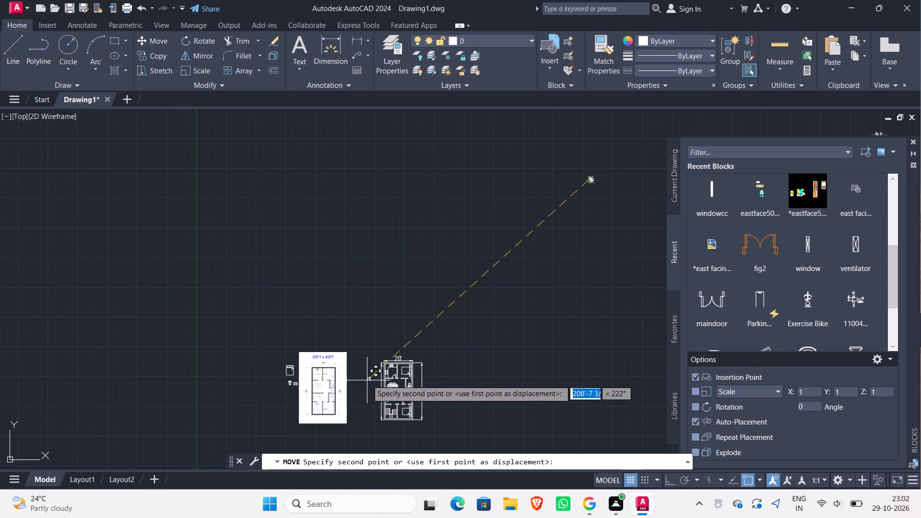
click(366, 377)
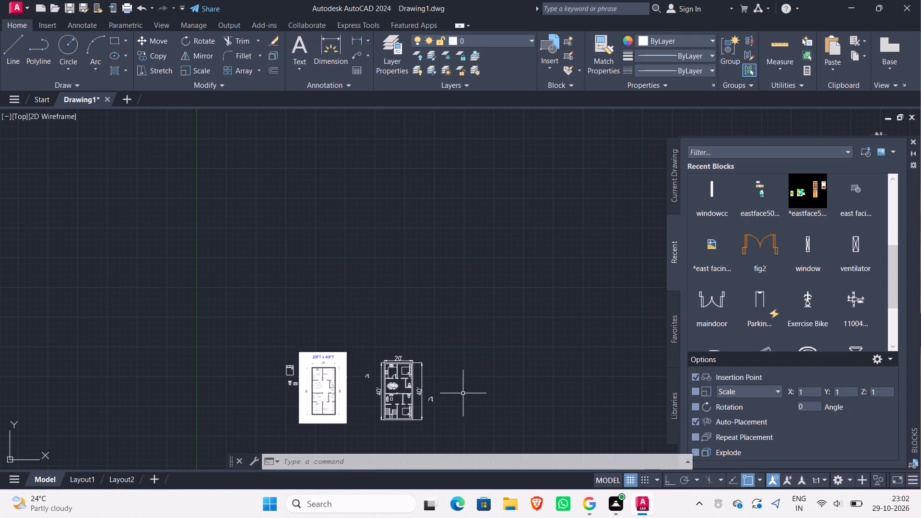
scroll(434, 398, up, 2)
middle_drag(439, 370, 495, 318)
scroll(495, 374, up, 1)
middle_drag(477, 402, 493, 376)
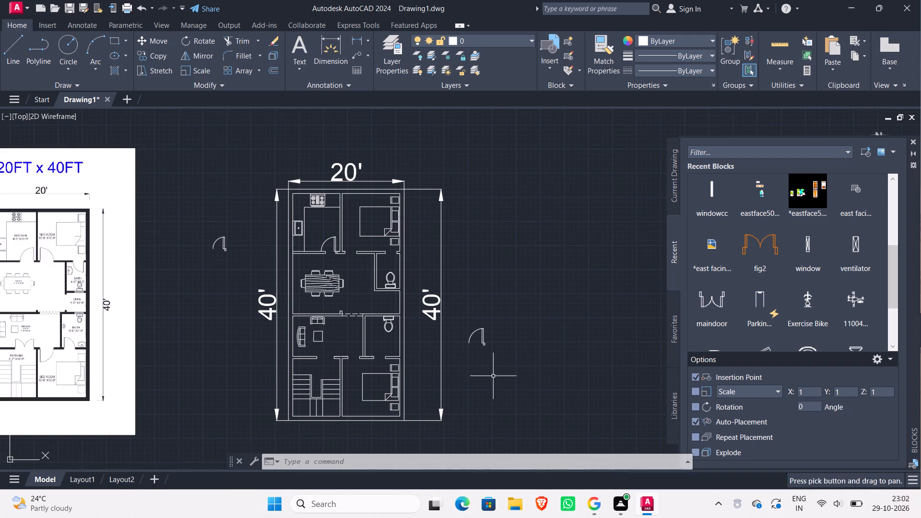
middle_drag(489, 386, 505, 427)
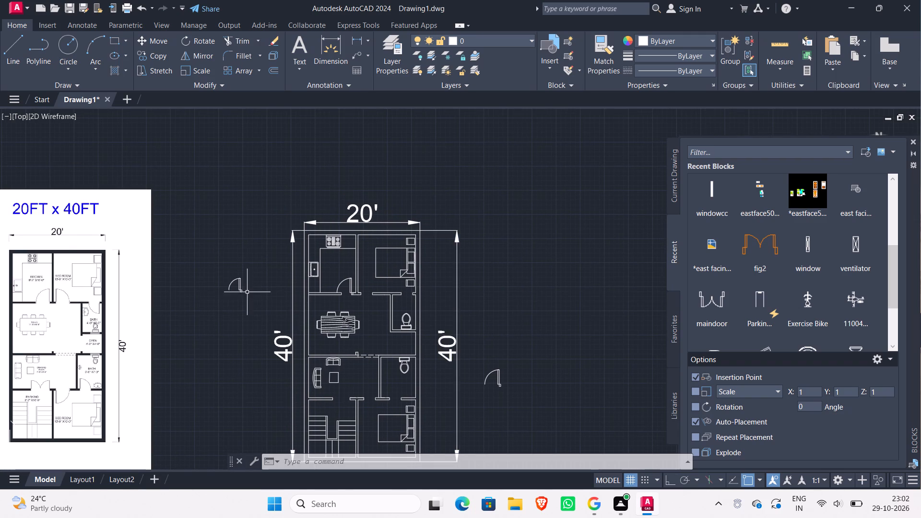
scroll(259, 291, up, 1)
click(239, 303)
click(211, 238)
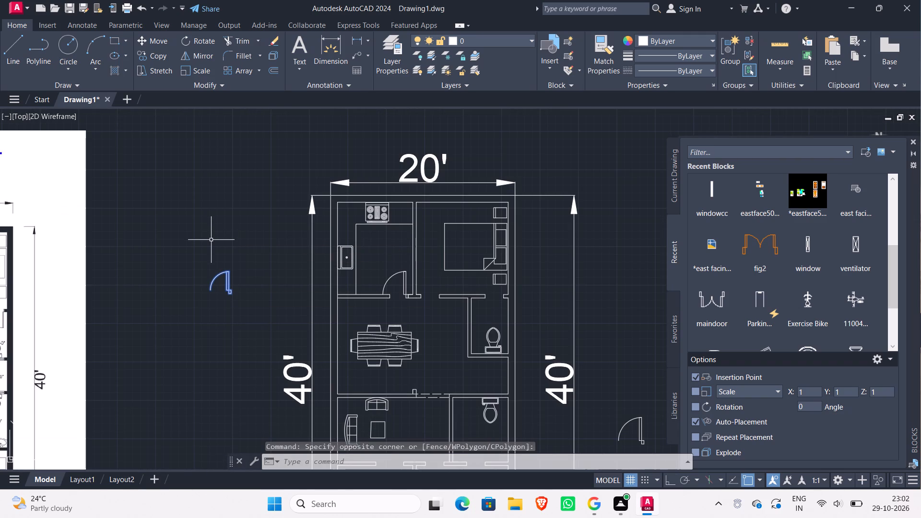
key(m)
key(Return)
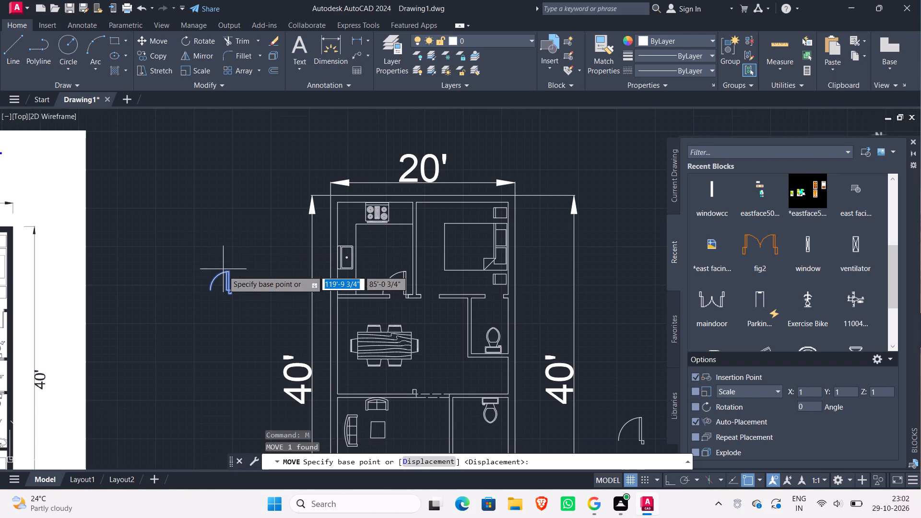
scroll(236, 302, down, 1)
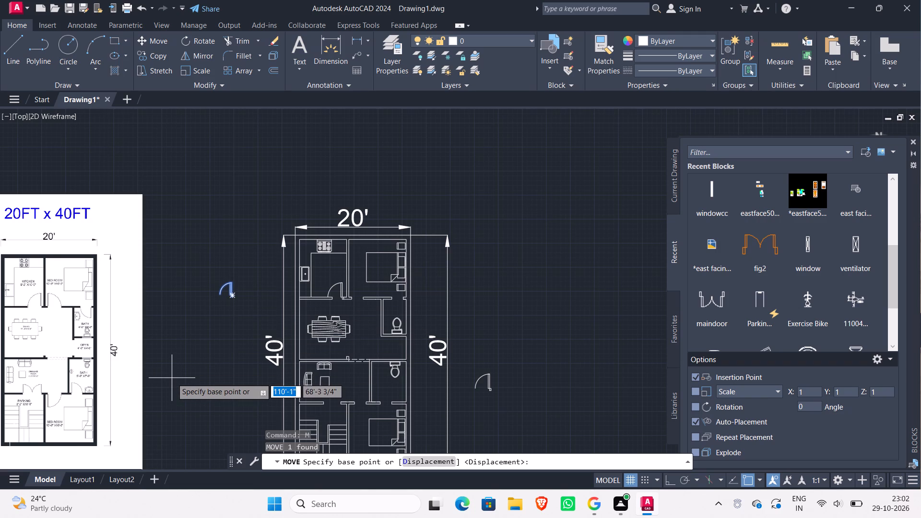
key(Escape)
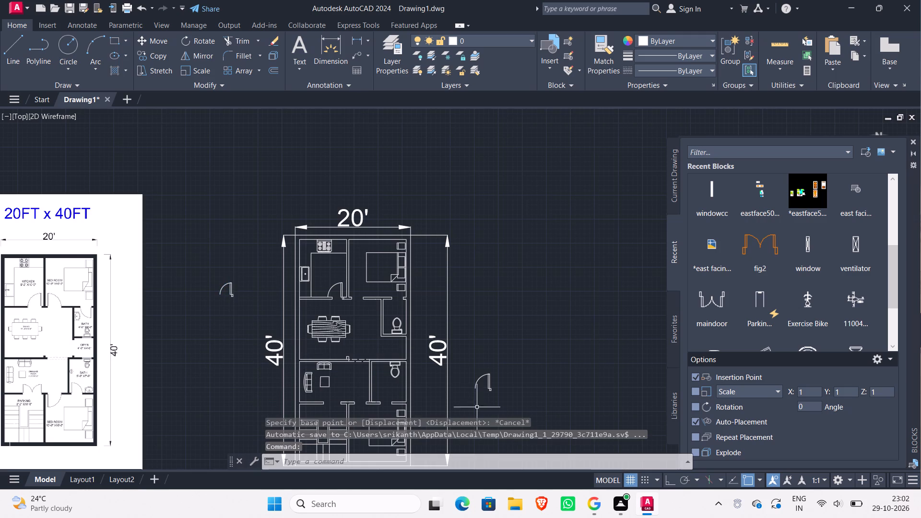
Mirror the roomdoor block outside the plan about a vertical line through its jamb's outer corner, with ortho on, keeping the original.
click(500, 400)
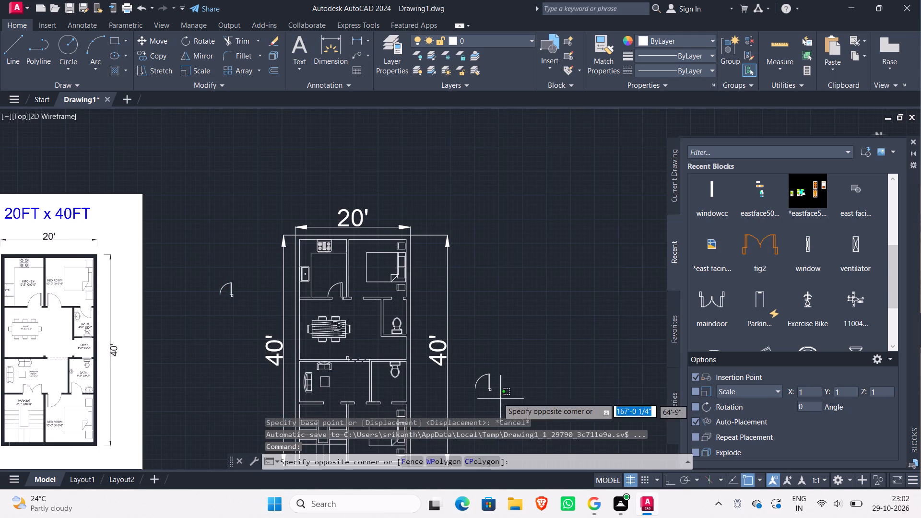
click(465, 348)
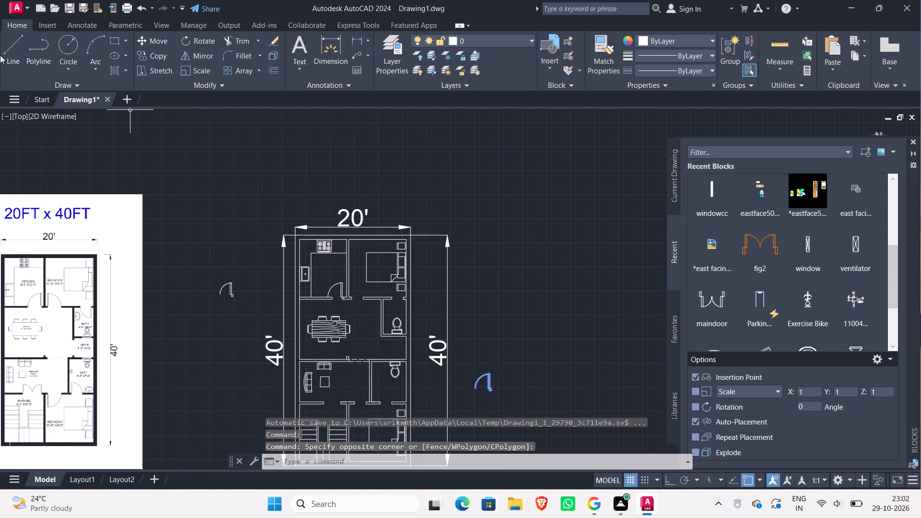
click(192, 55)
scroll(495, 393, up, 1)
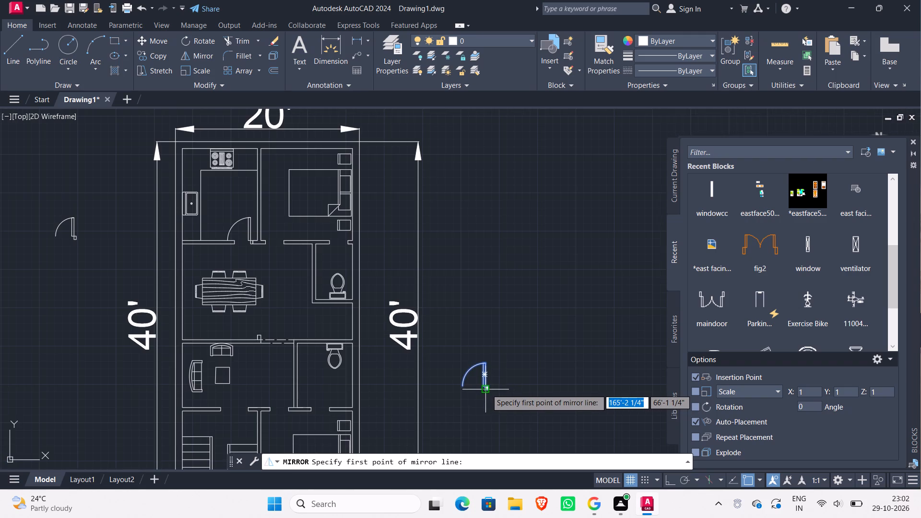
scroll(486, 389, up, 3)
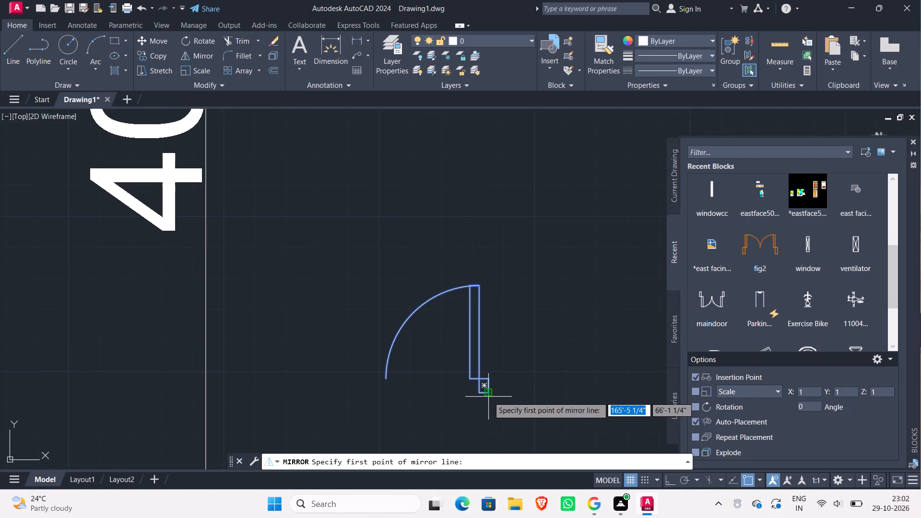
click(488, 397)
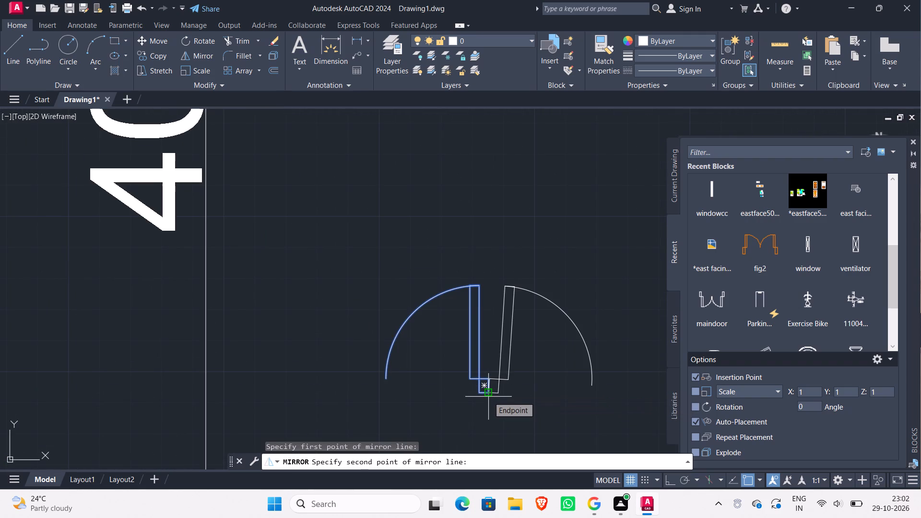
key(F8)
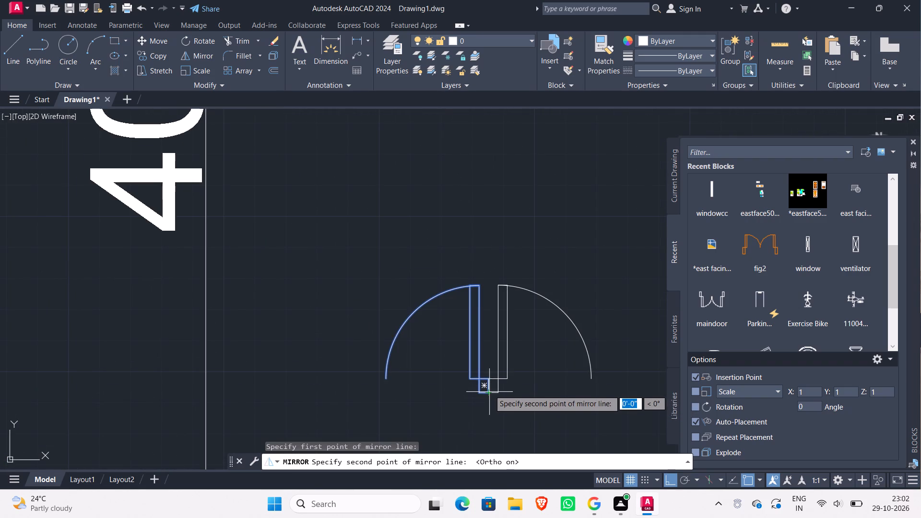
click(491, 246)
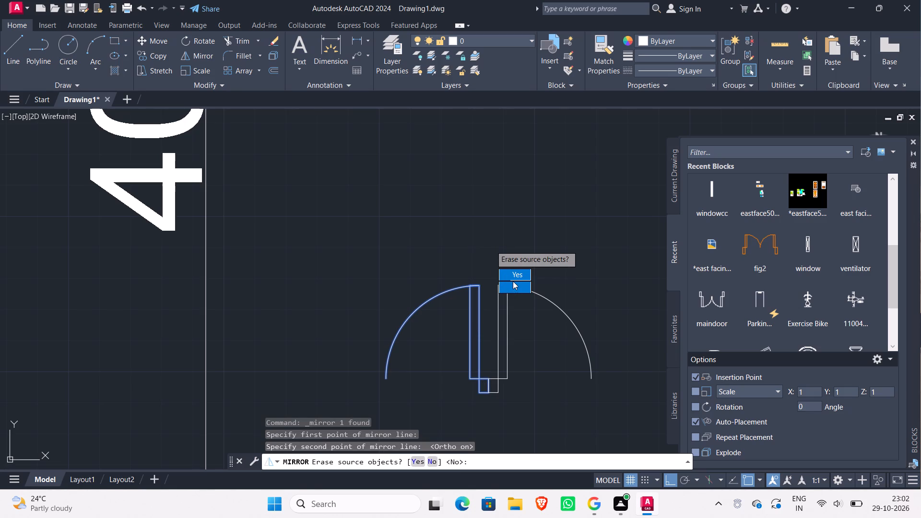
click(514, 287)
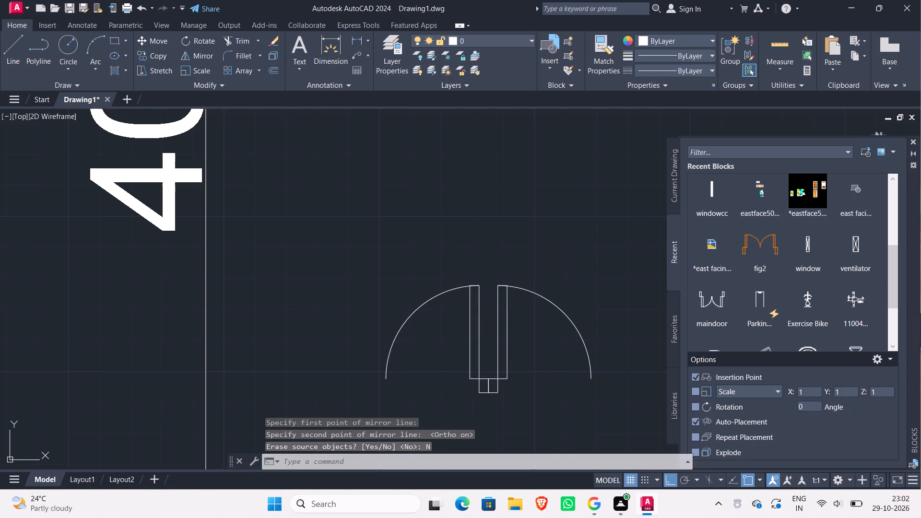
Move the mirrored roomdoor by its jamb's bottom corner into the bedroom doorway beside the kitchen, snapping to the wall stub's end corner with ortho off.
click(570, 448)
click(496, 322)
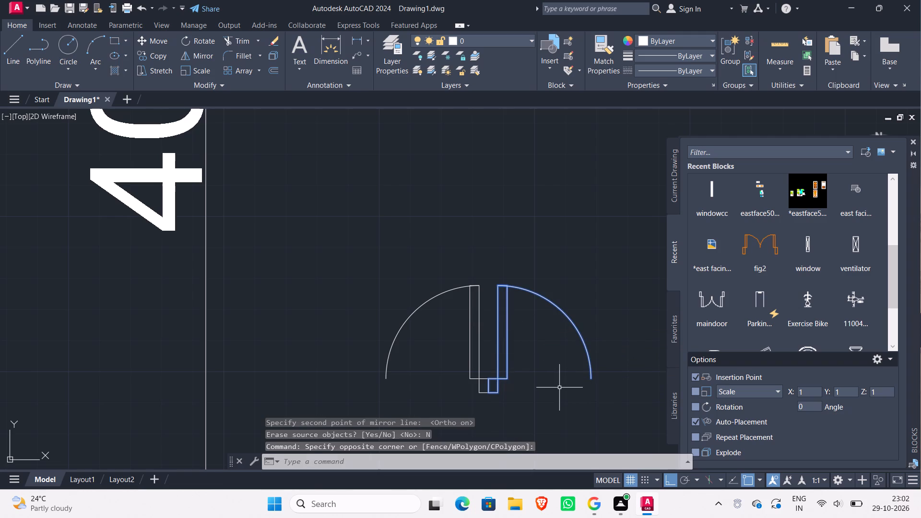
key(m)
key(Return)
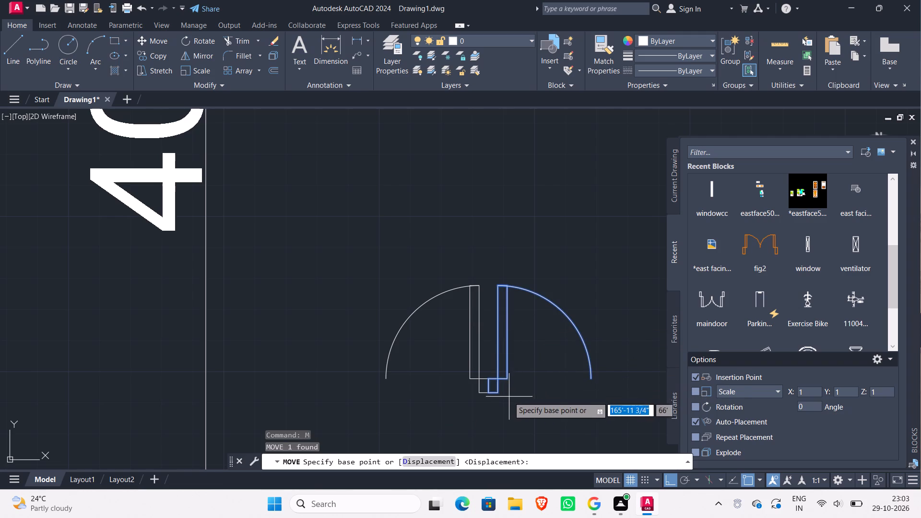
scroll(492, 396, up, 2)
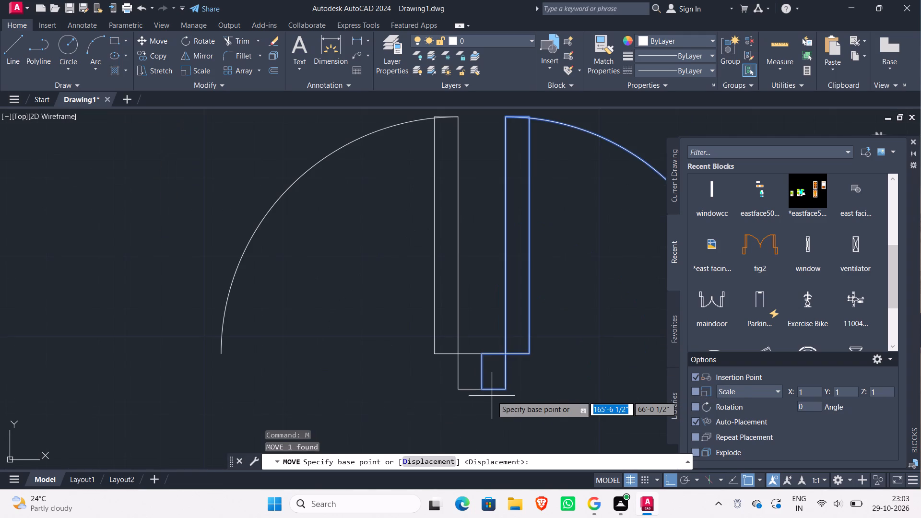
click(481, 388)
scroll(486, 384, down, 2)
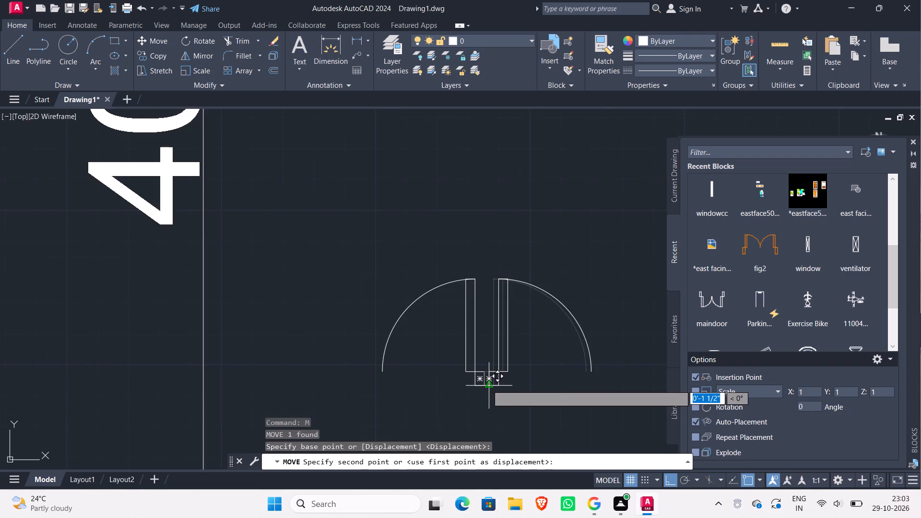
scroll(487, 385, down, 2)
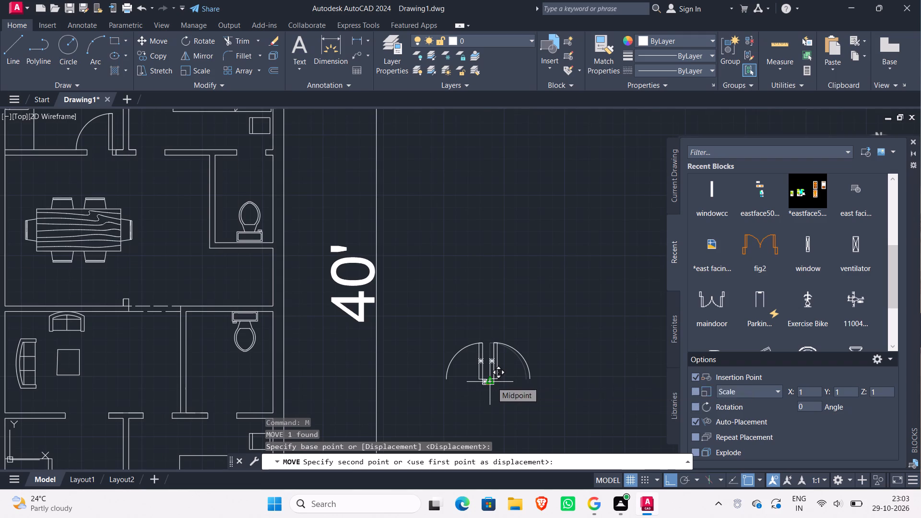
key(F8)
scroll(446, 318, down, 2)
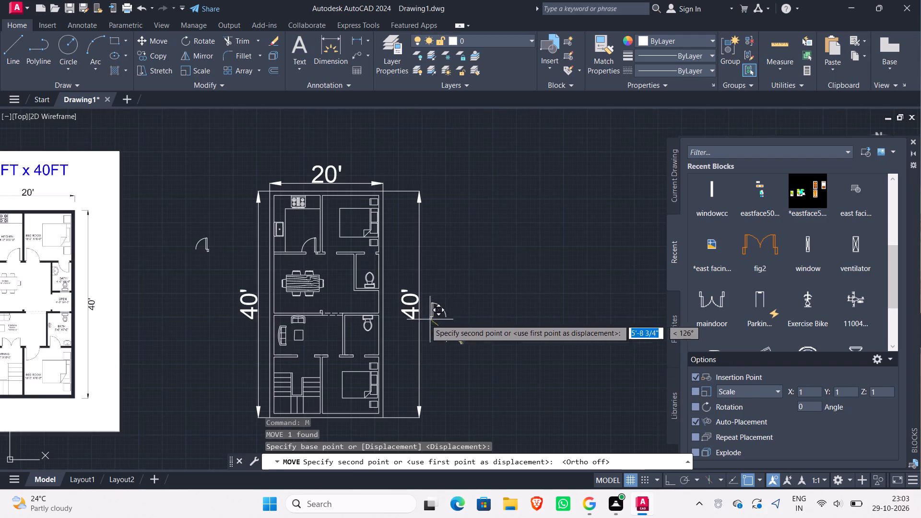
scroll(333, 264, up, 5)
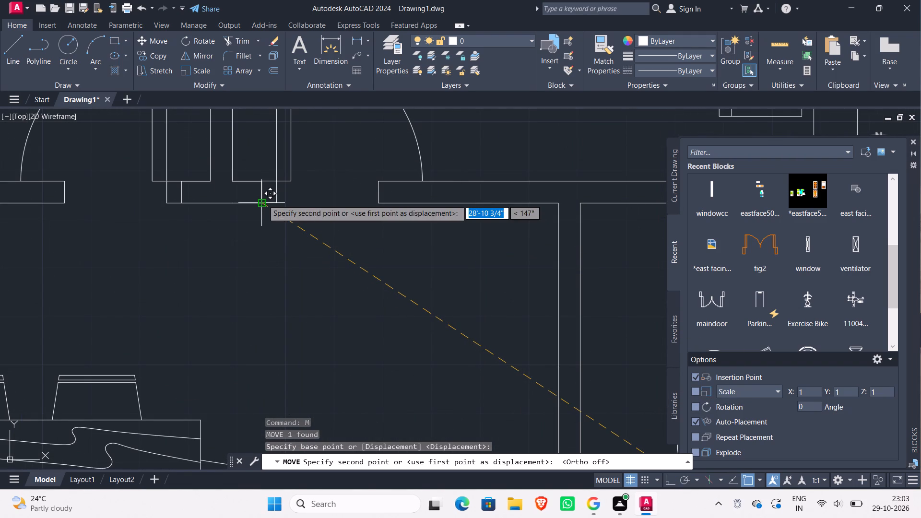
click(263, 200)
Mirror the utilitydoor block outside the plan about a horizontal line through its jamb's bottom corner, with ortho on, keeping the original.
scroll(294, 278, down, 4)
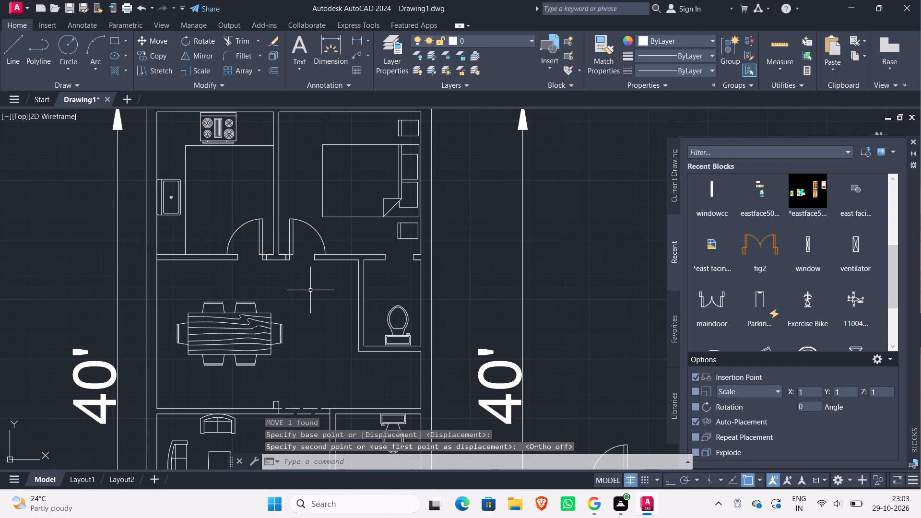
scroll(310, 290, down, 1)
middle_drag(310, 290, 331, 240)
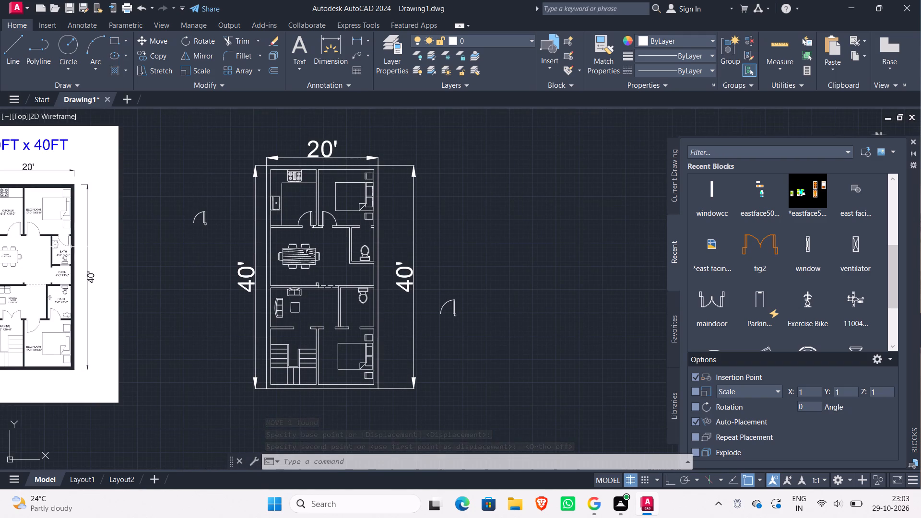
scroll(217, 239, up, 1)
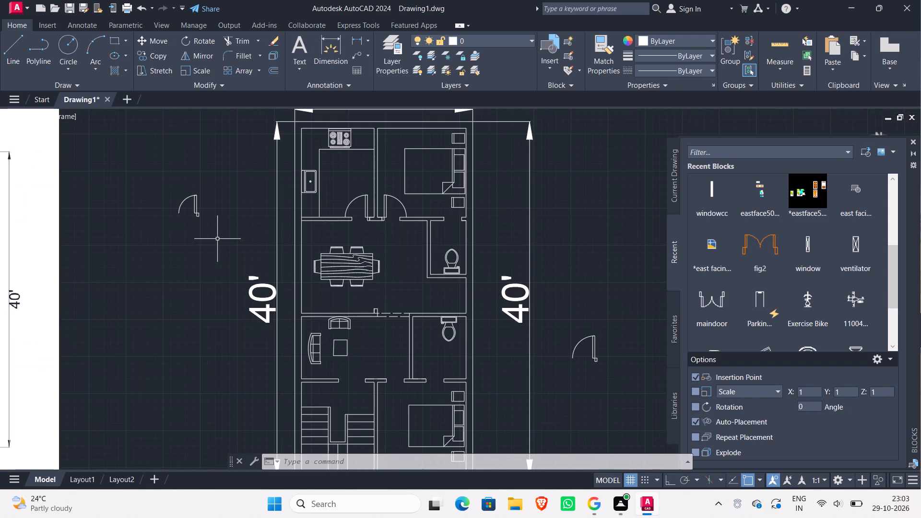
click(204, 222)
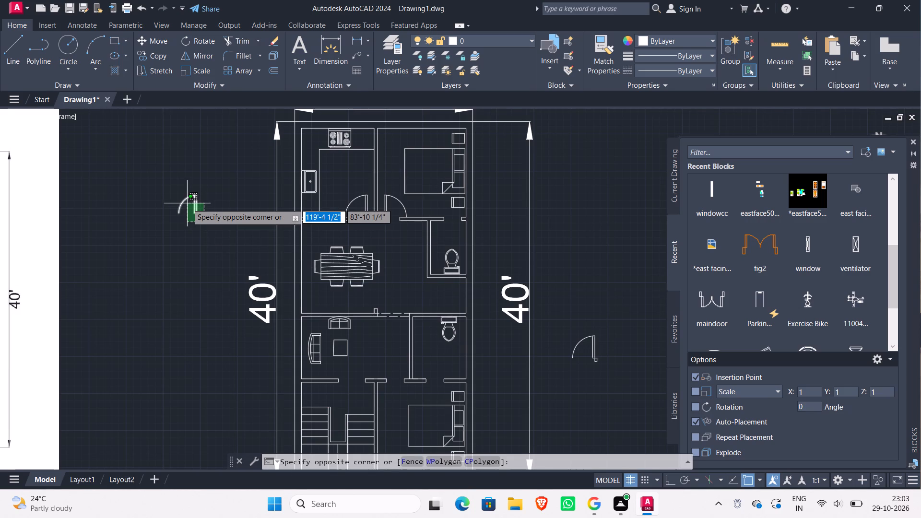
scroll(201, 262, down, 2)
scroll(201, 257, up, 1)
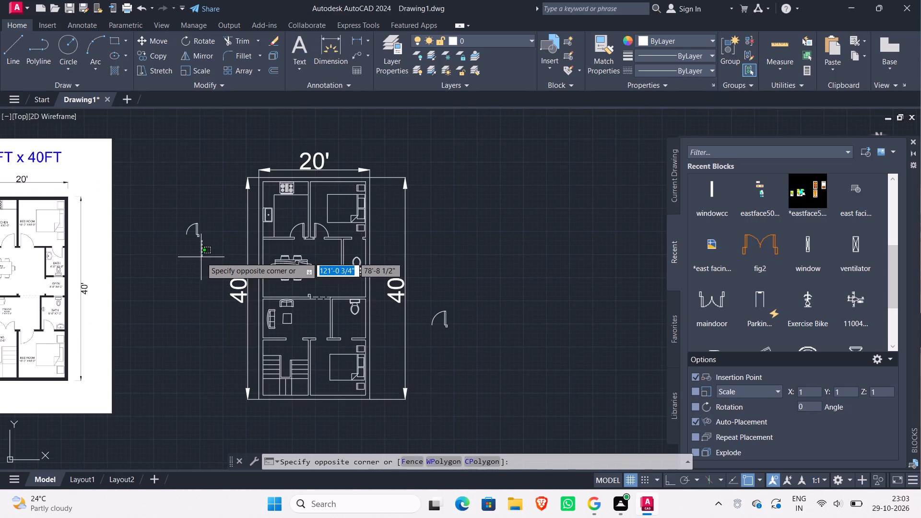
click(184, 225)
middle_drag(194, 299, 237, 284)
middle_click(237, 284)
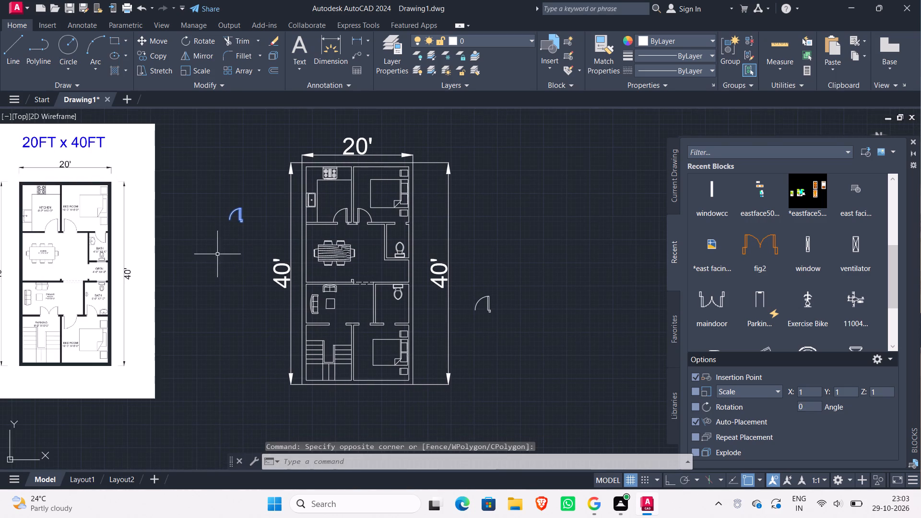
middle_drag(217, 253, 235, 284)
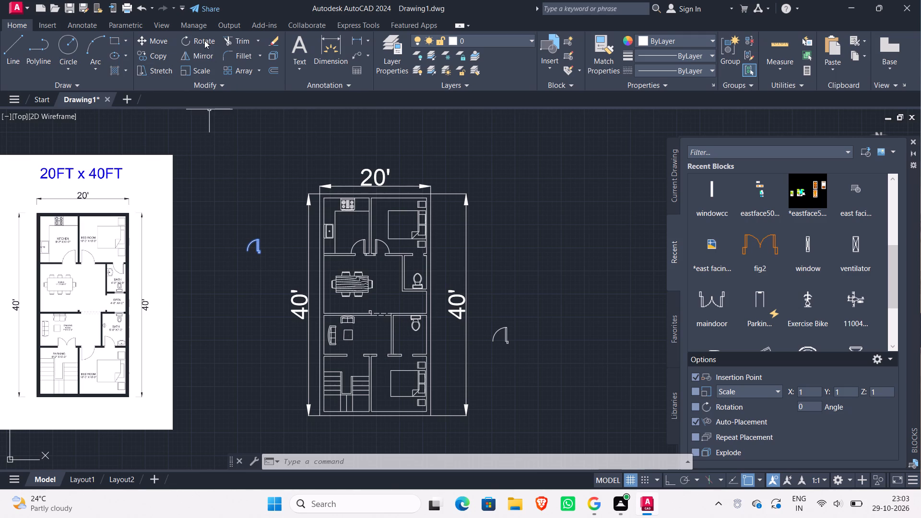
click(201, 58)
scroll(263, 258, up, 2)
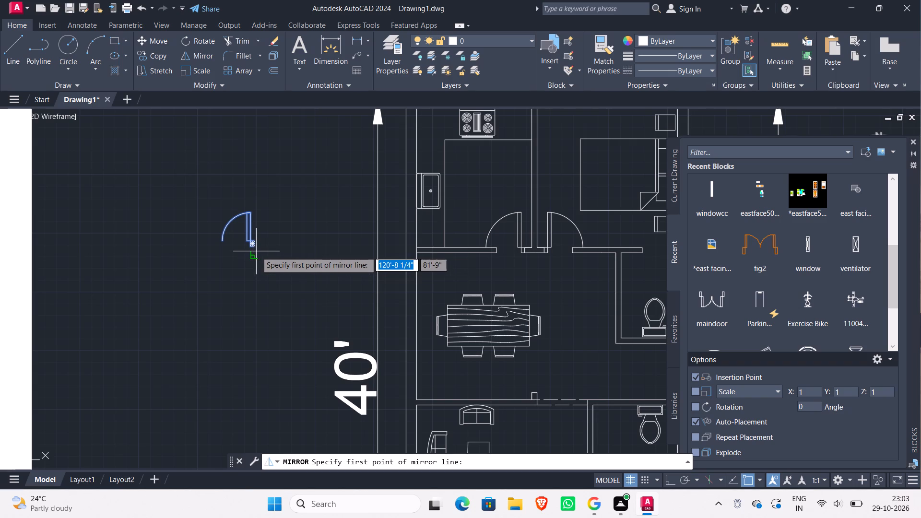
click(256, 249)
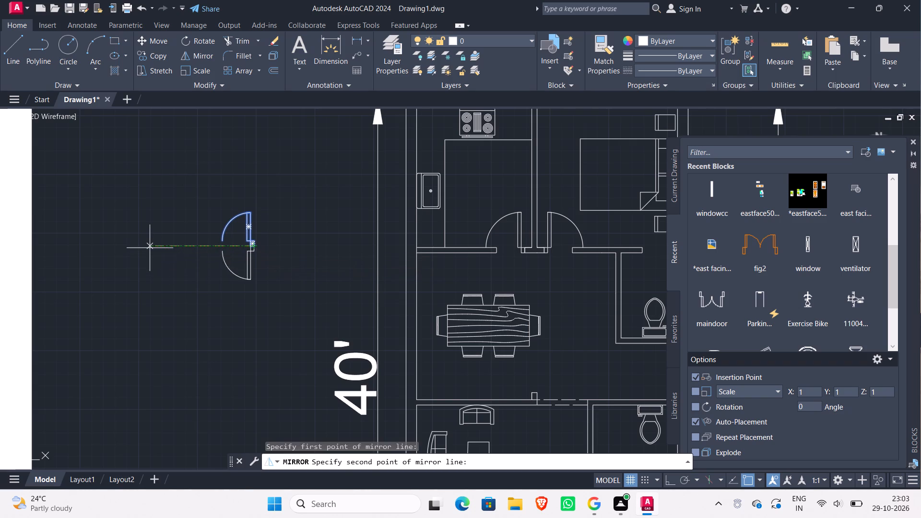
key(F8)
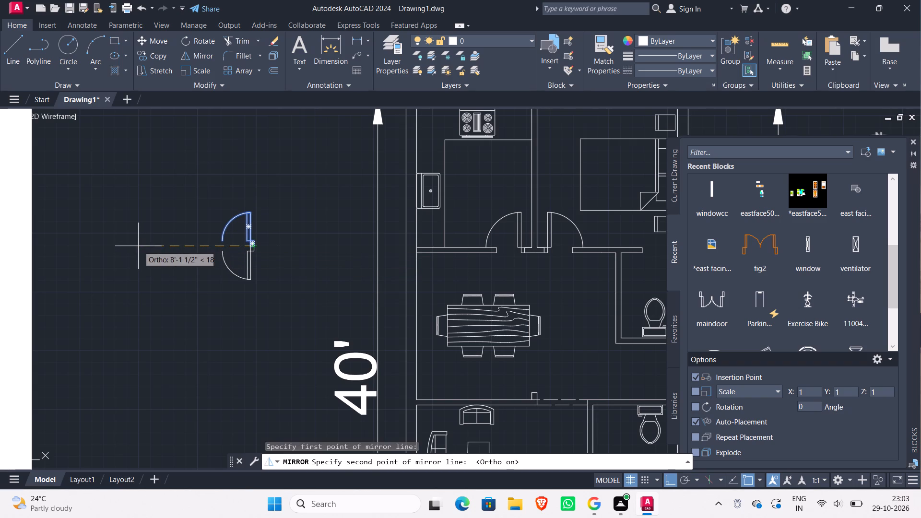
click(138, 246)
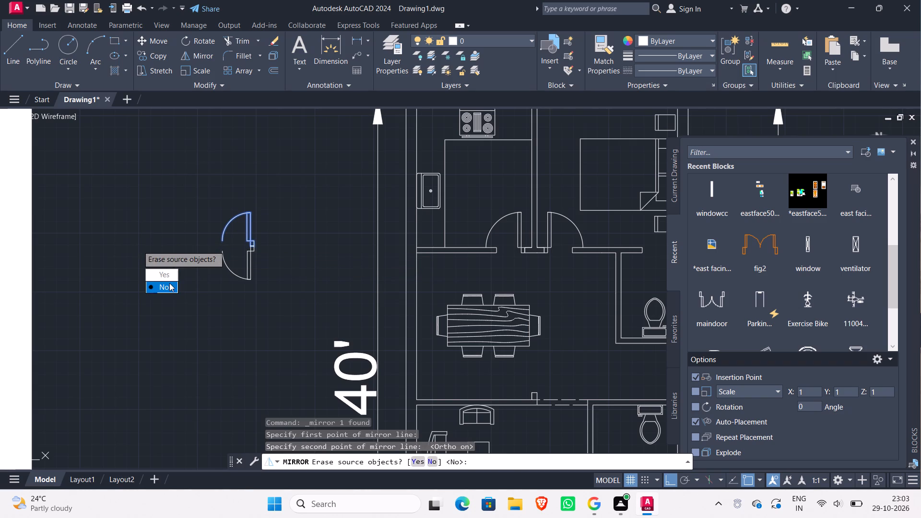
click(169, 283)
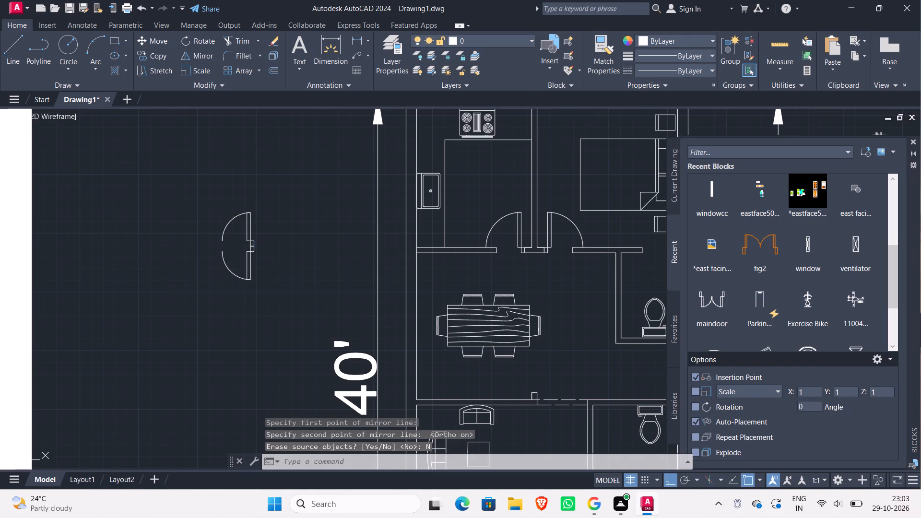
Move the mirrored utilitydoor by its jamb's top outer corner into the upper toilet's doorway, snapping to the wall stub's end corner with ortho off.
click(260, 294)
click(232, 267)
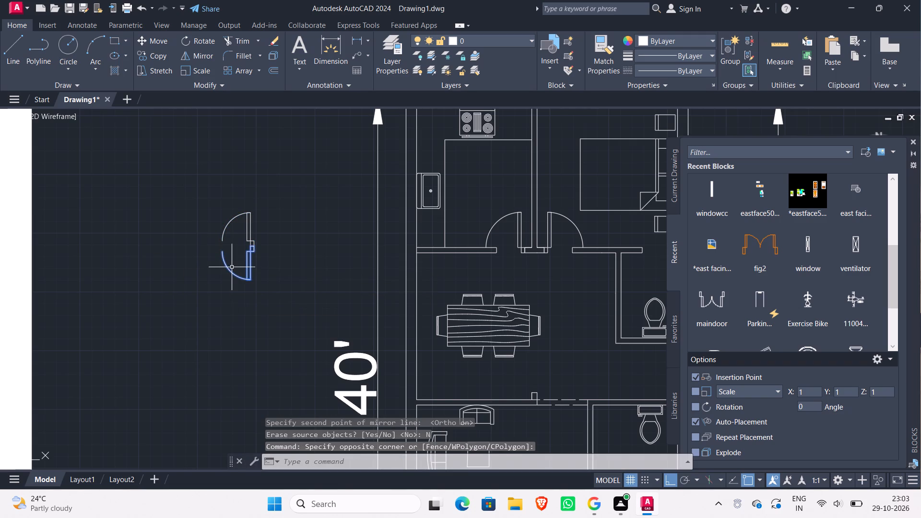
key(m)
key(Return)
scroll(258, 258, up, 2)
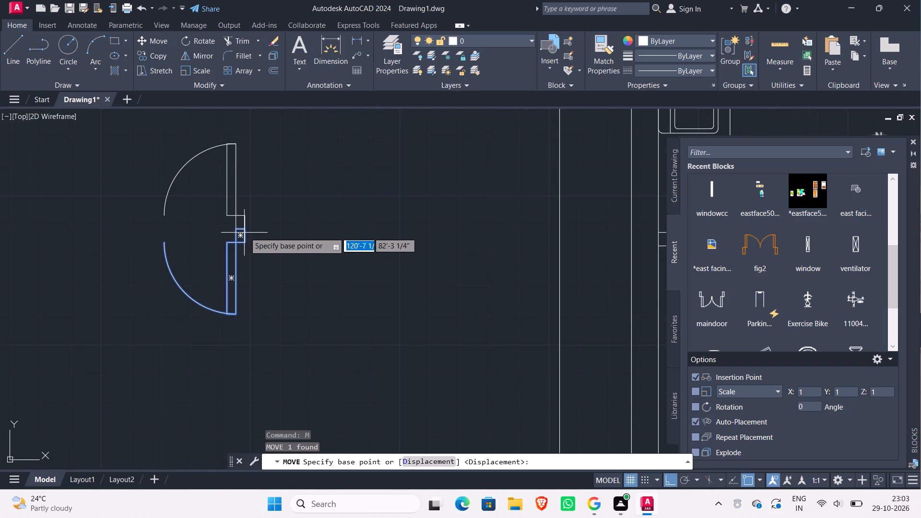
click(246, 232)
scroll(312, 289, down, 2)
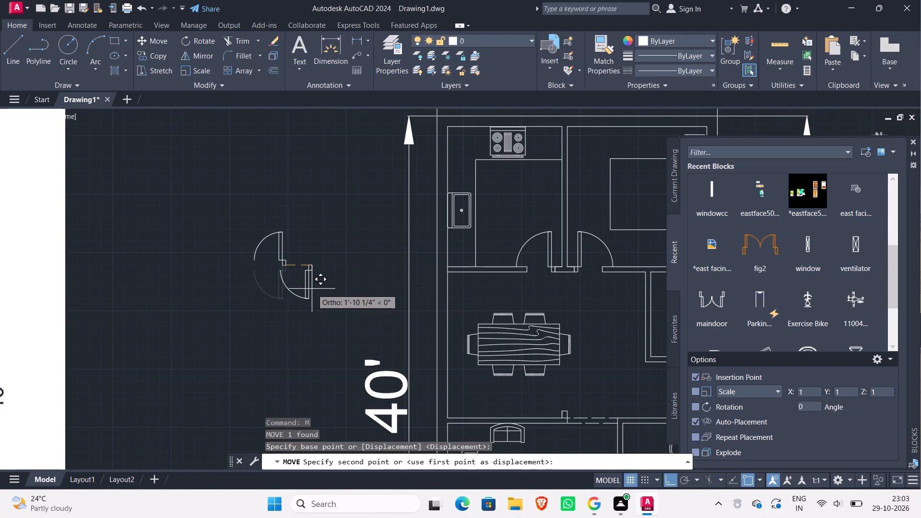
key(F8)
scroll(318, 286, down, 2)
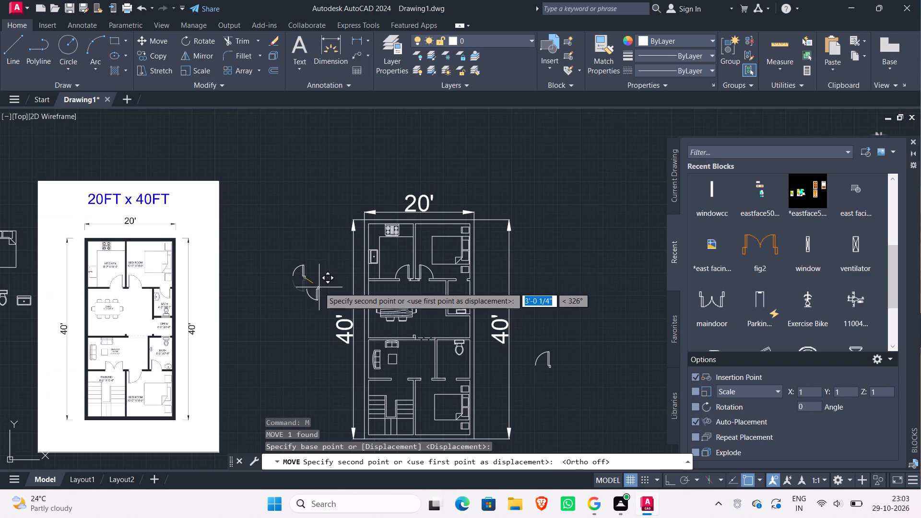
scroll(462, 296, up, 2)
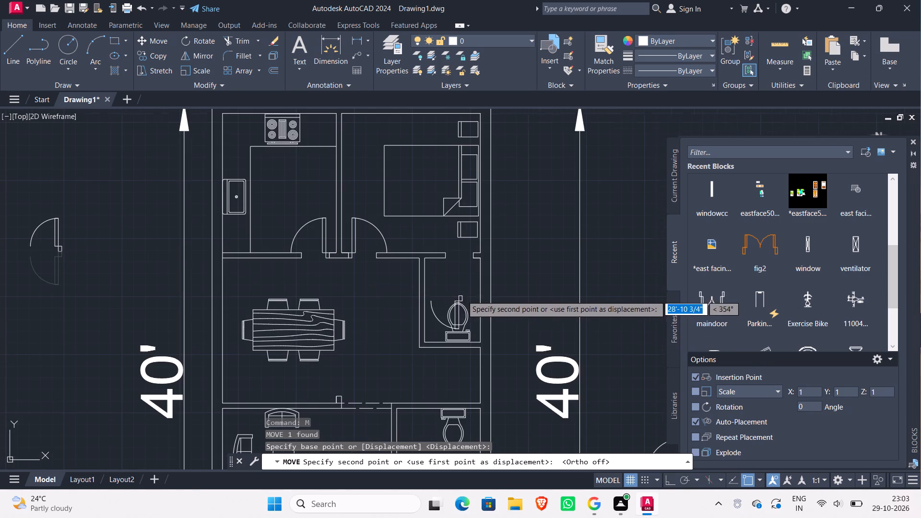
middle_drag(463, 277, 451, 339)
scroll(458, 330, up, 4)
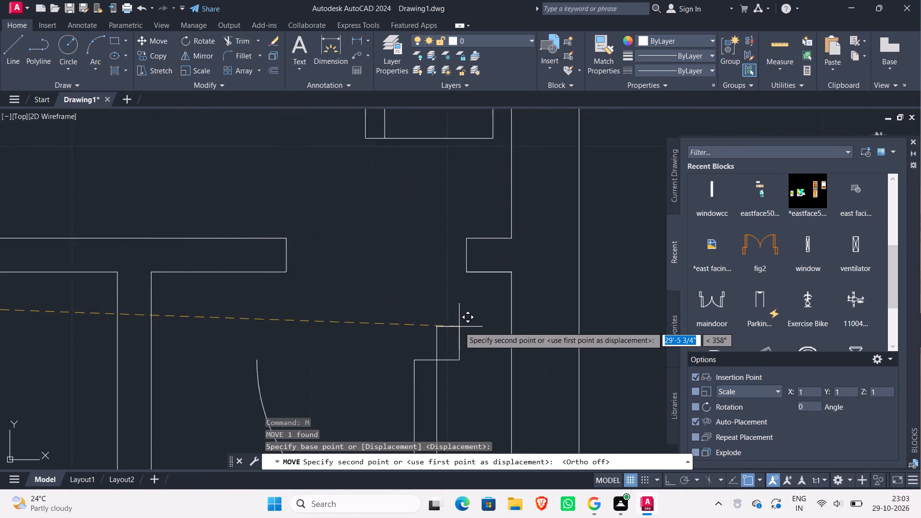
scroll(459, 327, up, 1)
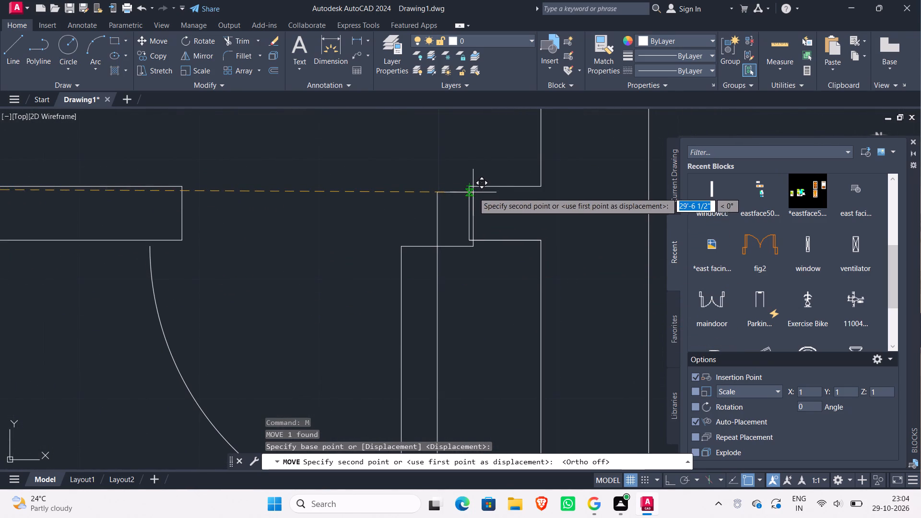
click(472, 189)
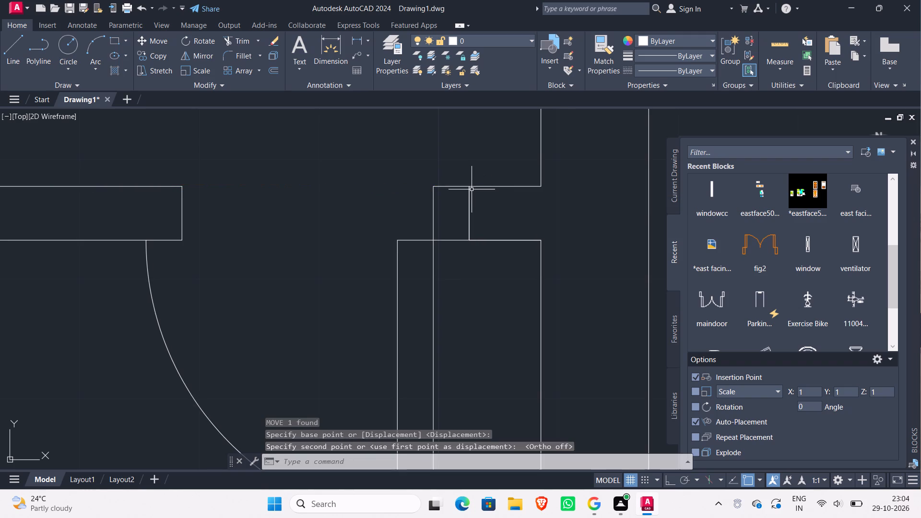
Mirror the original utilitydoor outside the plan about a vertical line through its swing arc's free end, with ortho on, keeping the original.
scroll(464, 272, down, 6)
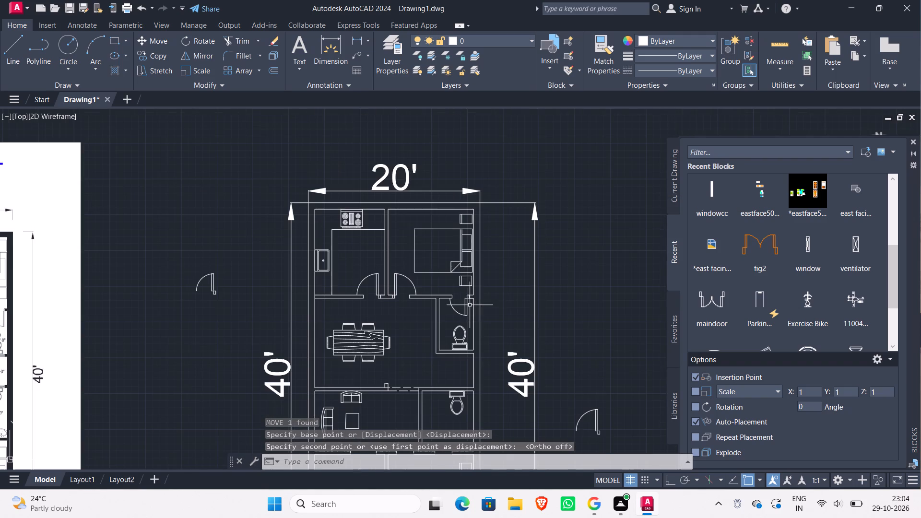
scroll(199, 302, down, 2)
scroll(197, 315, up, 2)
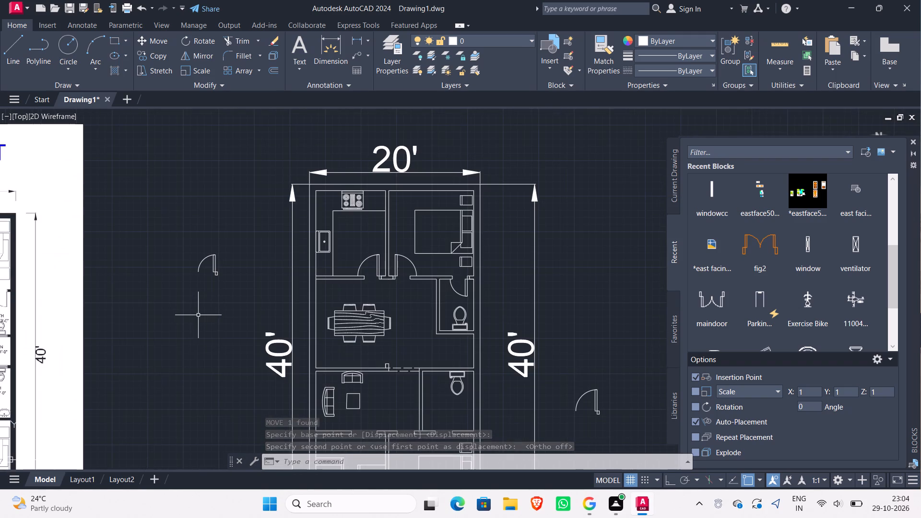
middle_drag(202, 314, 206, 304)
scroll(207, 305, down, 1)
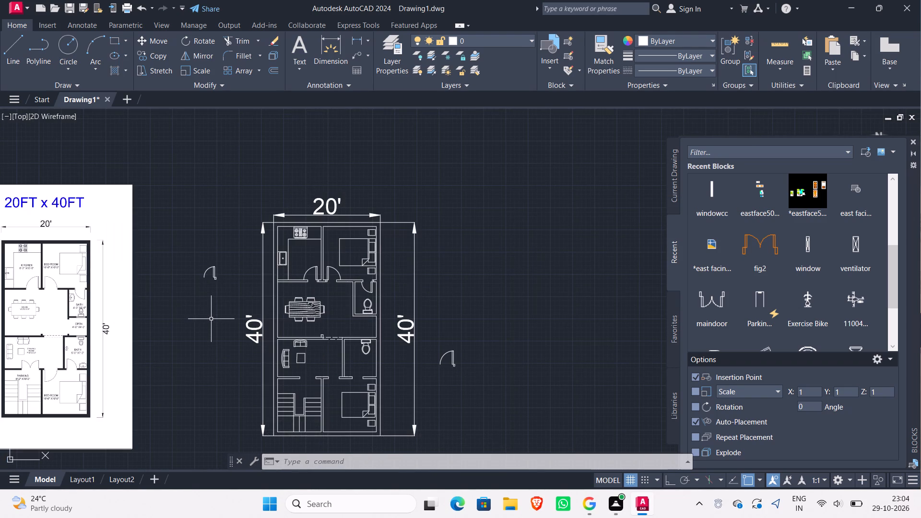
scroll(227, 284, up, 1)
click(223, 282)
click(187, 254)
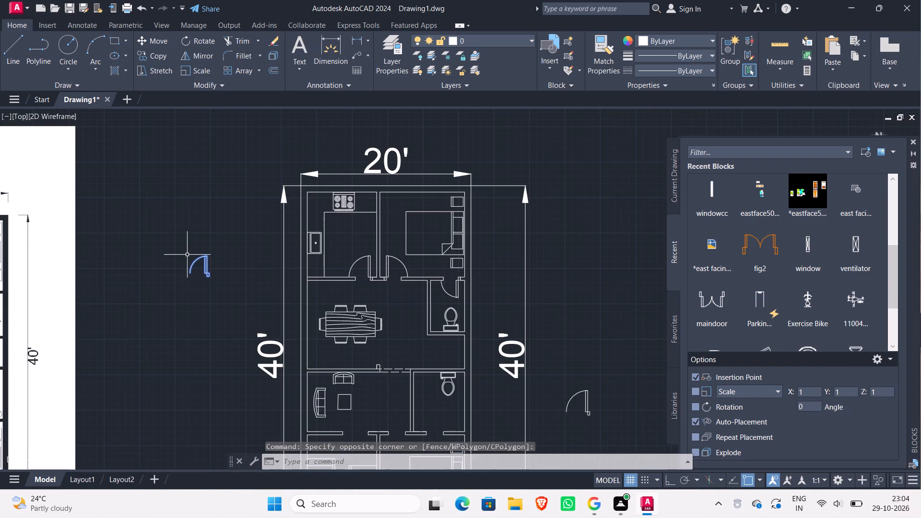
click(201, 57)
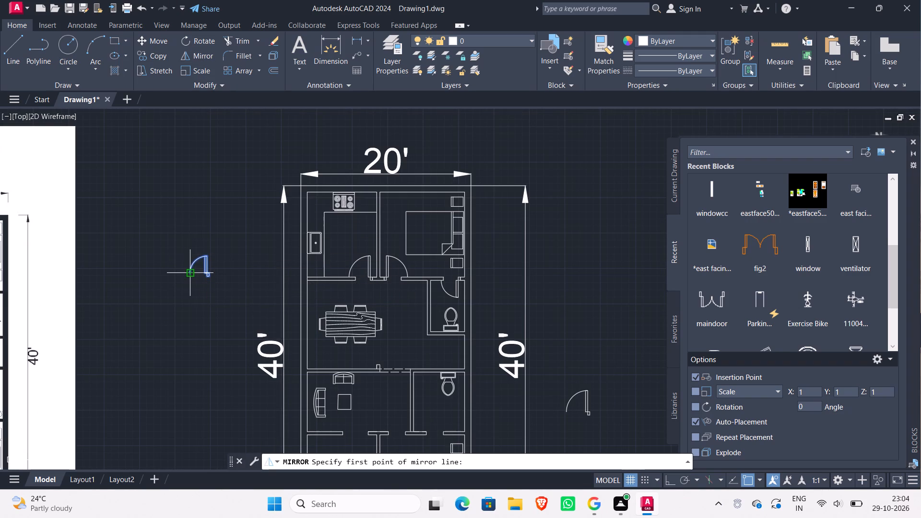
key(F8)
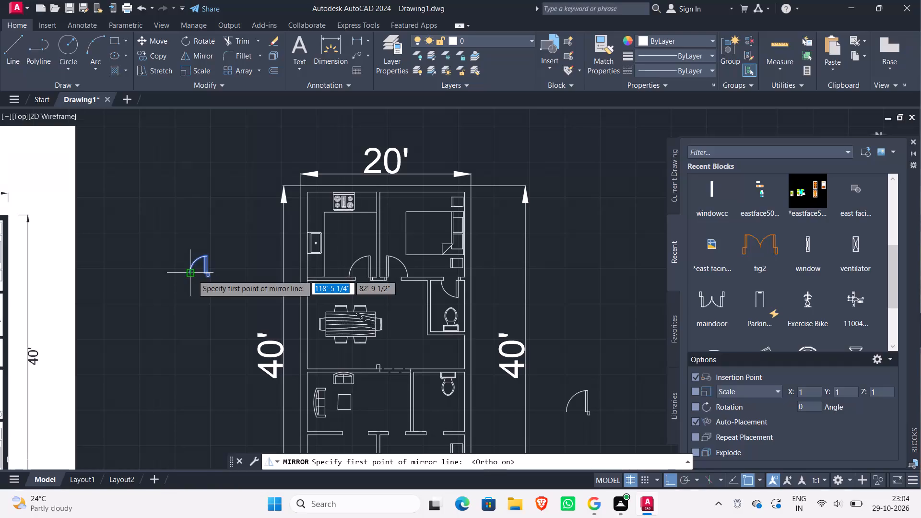
click(192, 275)
click(197, 224)
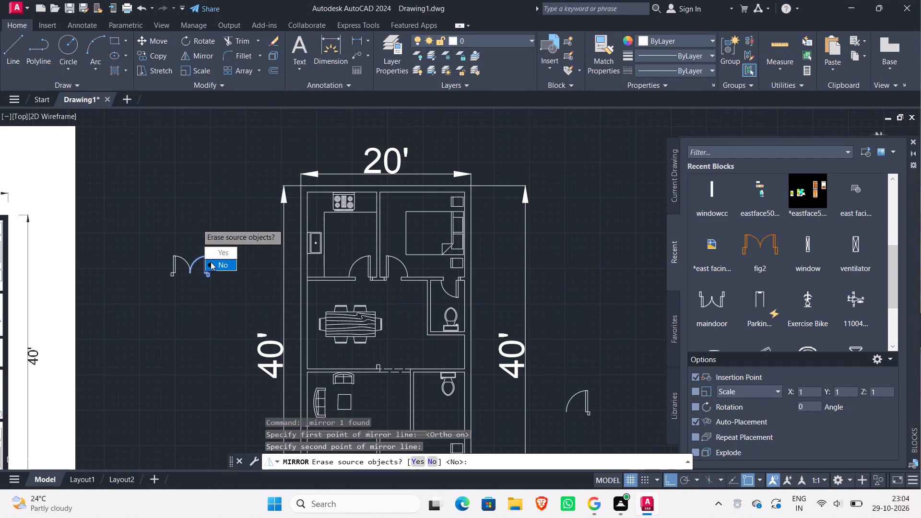
drag(213, 264, 197, 224)
Move the mirrored utilitydoor by its jamb's bottom outer corner into the lower toilet's doorway, snapping to the wall stub's end corner with ortho off.
click(183, 286)
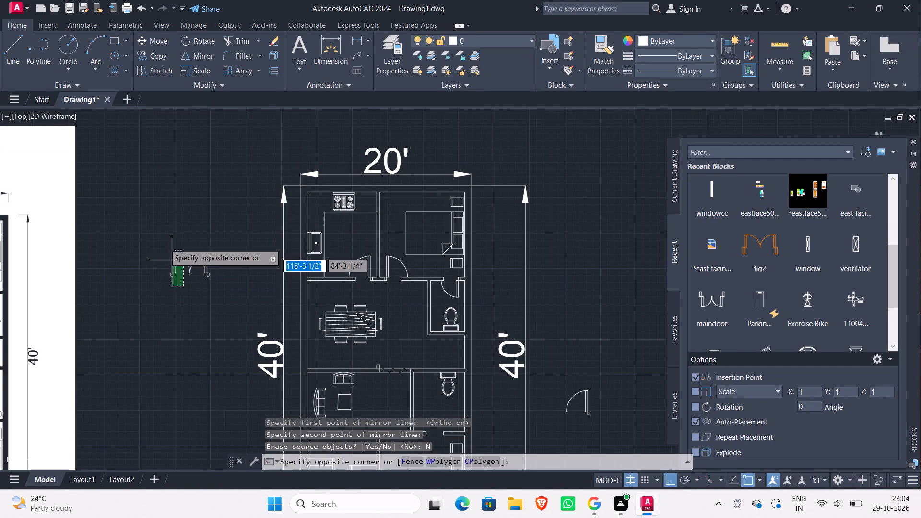
click(164, 237)
key(m)
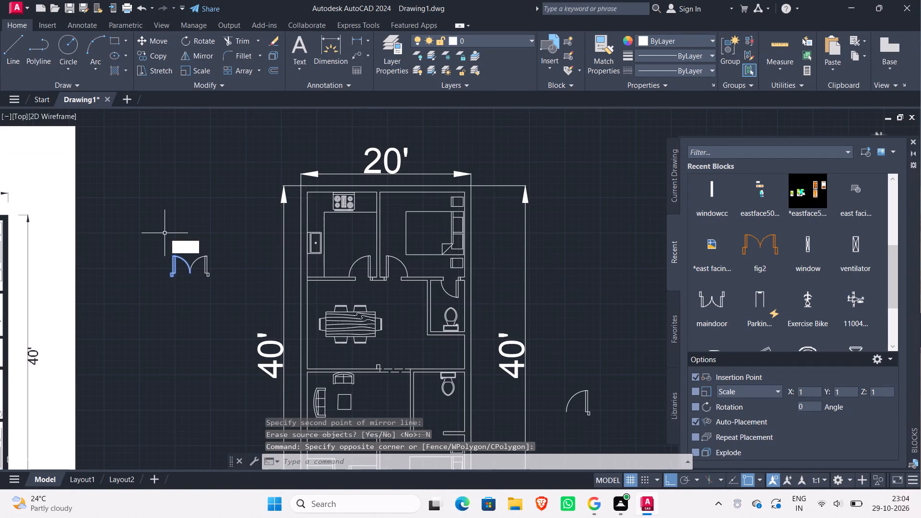
key(Return)
click(175, 279)
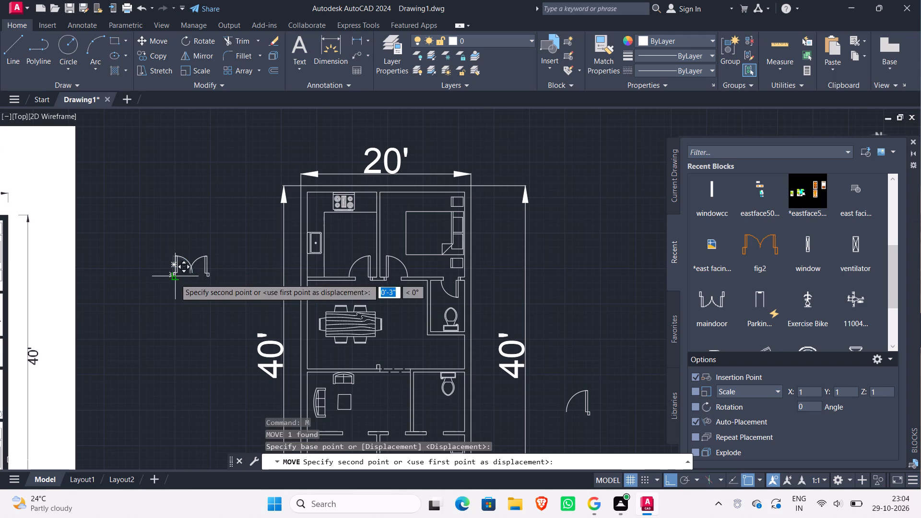
scroll(328, 330, down, 1)
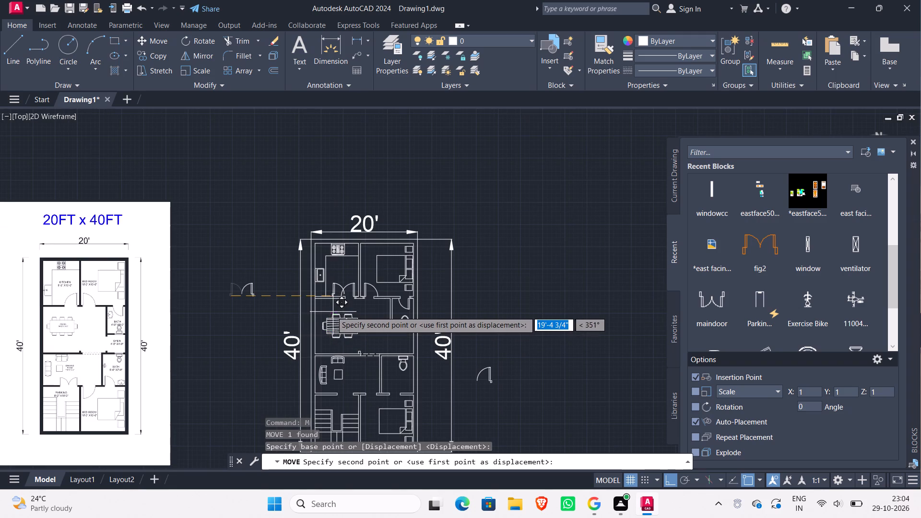
key(F8)
scroll(359, 326, down, 2)
scroll(397, 354, up, 2)
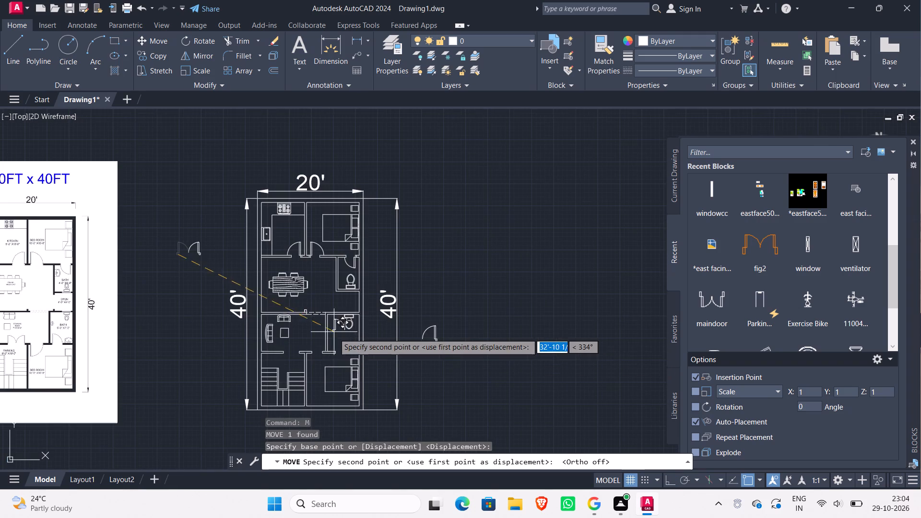
scroll(327, 354, up, 1)
scroll(327, 354, down, 1)
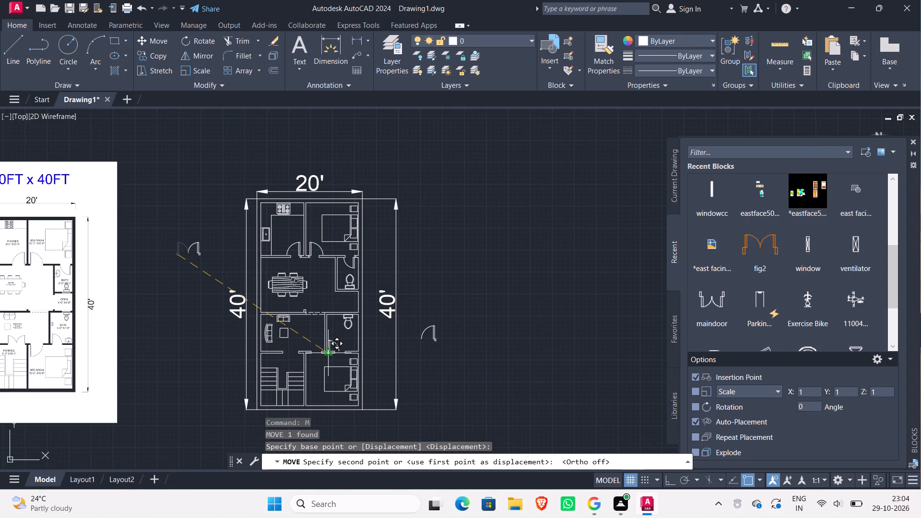
scroll(327, 354, up, 5)
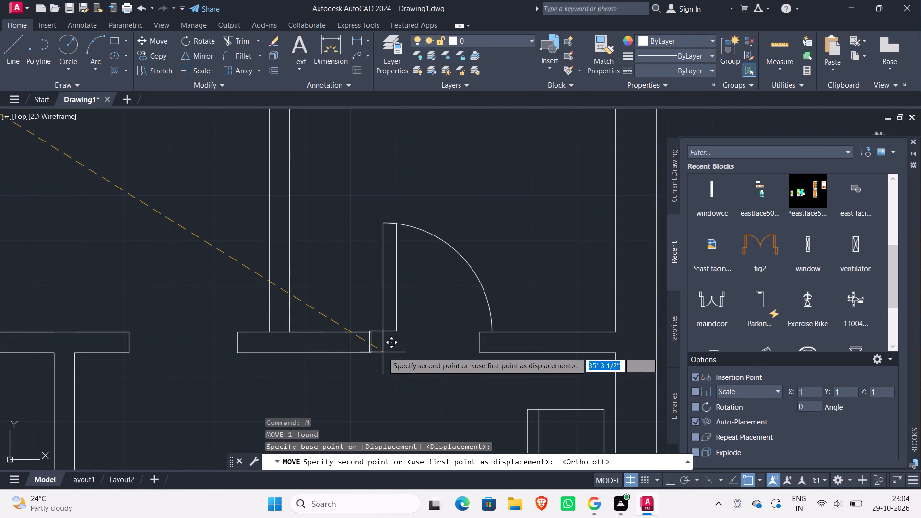
scroll(384, 353, up, 5)
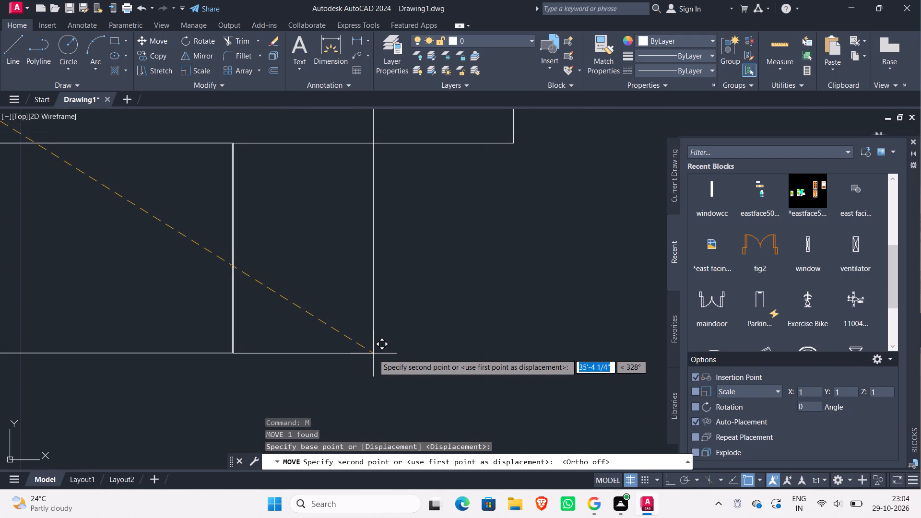
scroll(372, 353, up, 3)
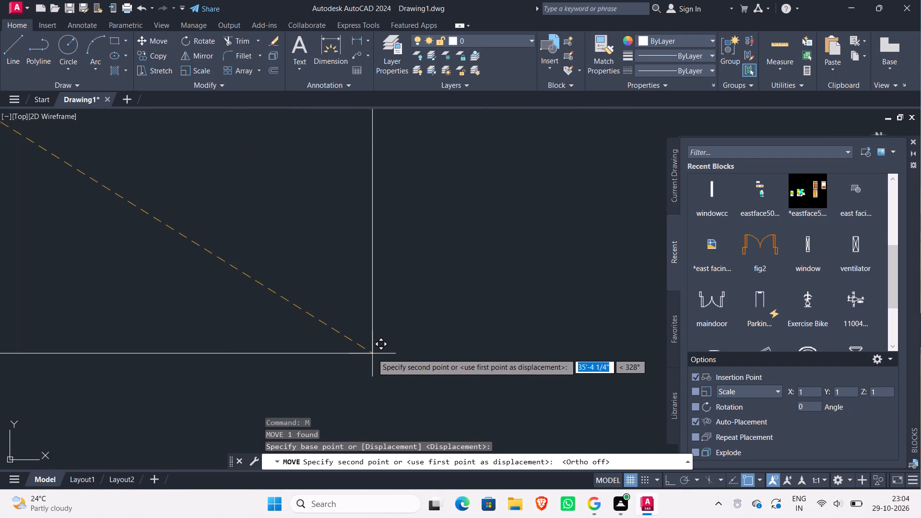
middle_drag(372, 353, 486, 351)
scroll(486, 351, down, 1)
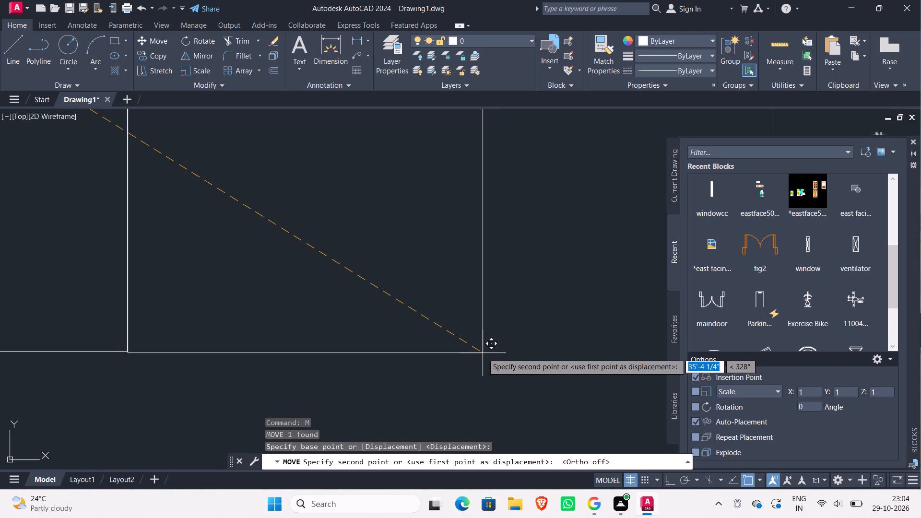
click(483, 352)
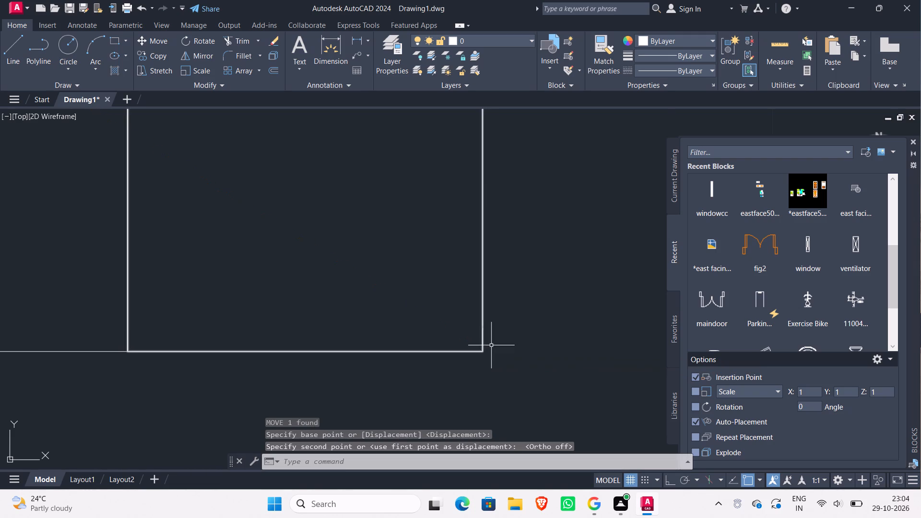
Rotate the roomdoor block outside the plan 180° about its jamb's bottom outer corner, with ortho on.
scroll(492, 344, down, 2)
scroll(516, 314, down, 3)
middle_drag(523, 313, 406, 311)
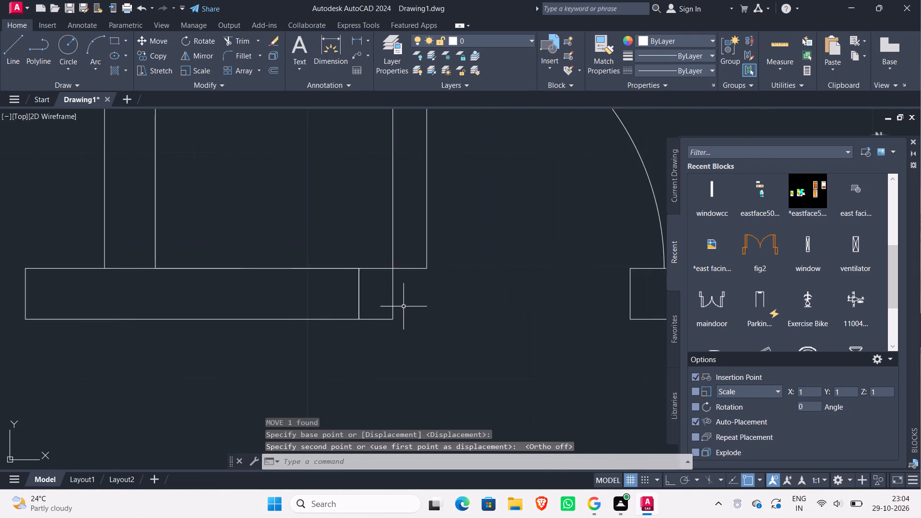
scroll(403, 306, down, 2)
scroll(469, 311, down, 3)
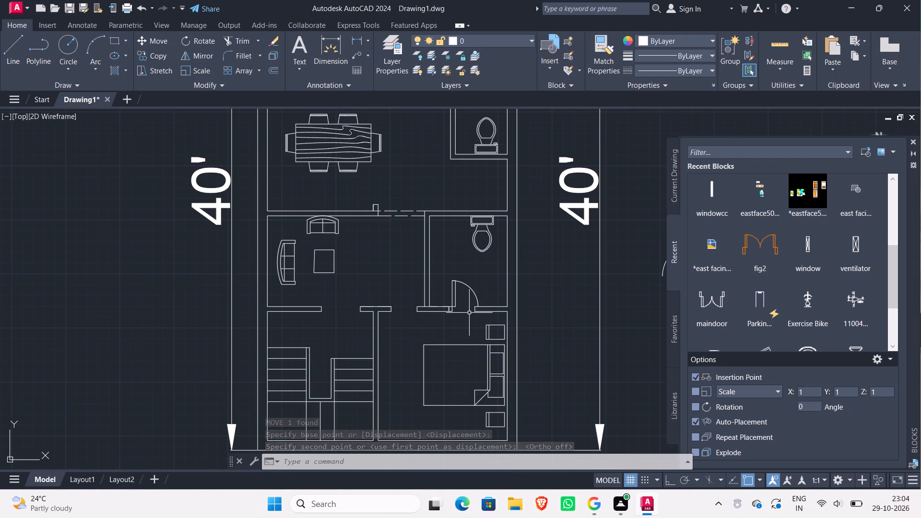
scroll(469, 313, down, 1)
scroll(257, 270, down, 1)
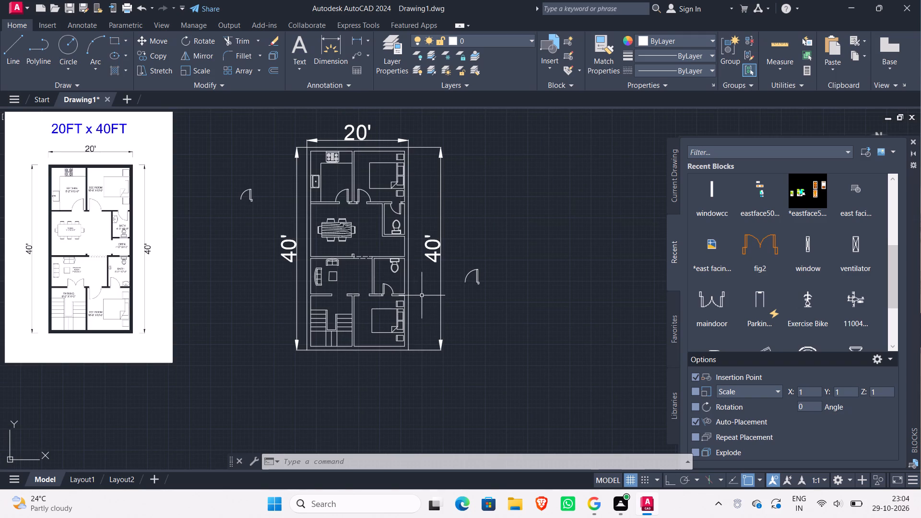
scroll(488, 294, up, 1)
scroll(489, 293, down, 1)
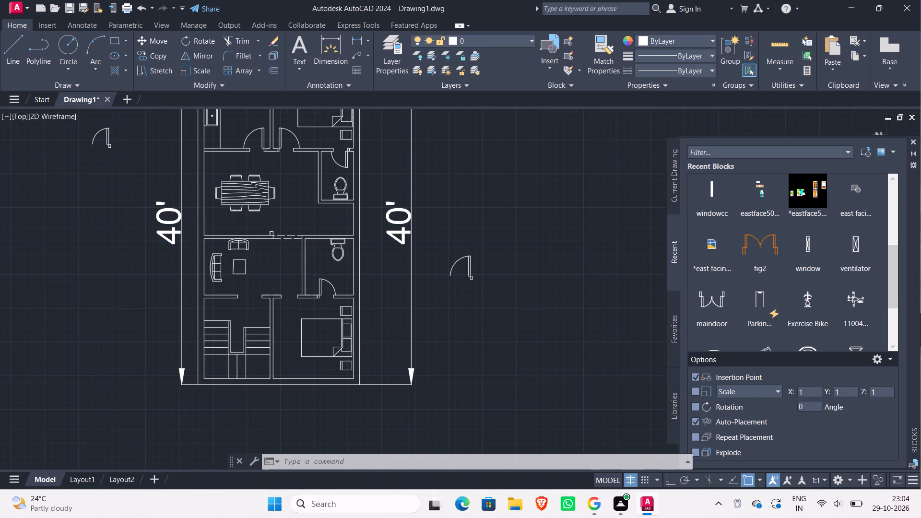
scroll(489, 293, up, 2)
click(474, 281)
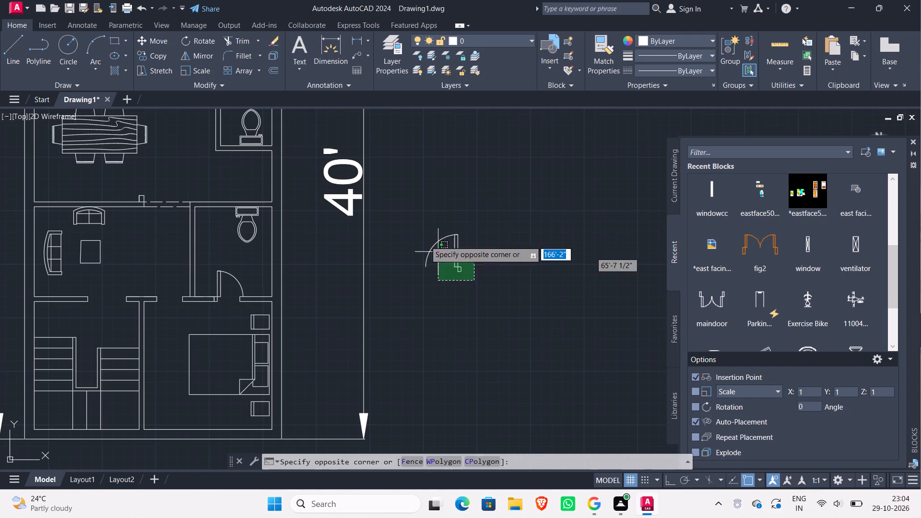
click(387, 208)
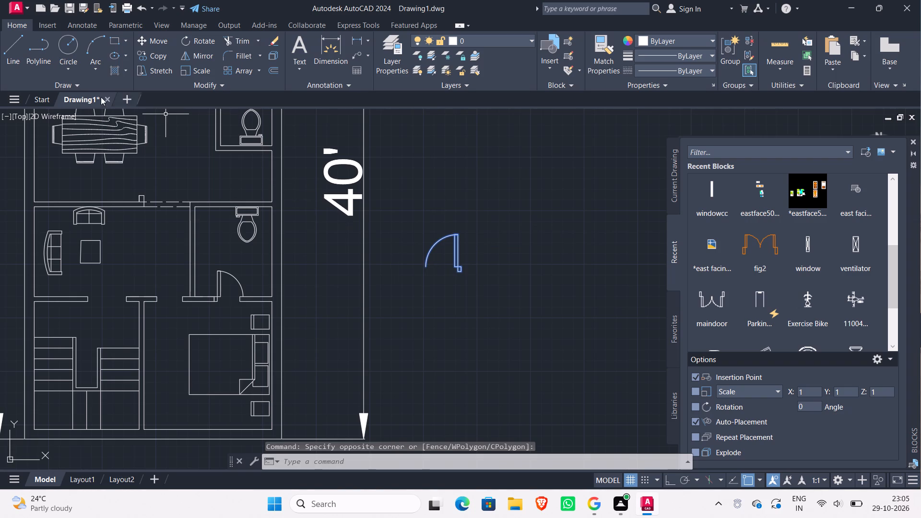
click(202, 42)
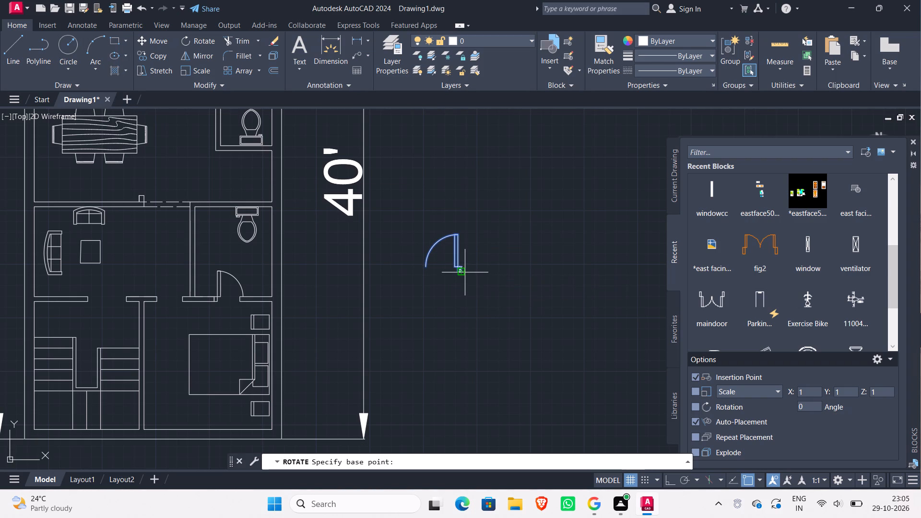
key(F8)
scroll(462, 272, up, 2)
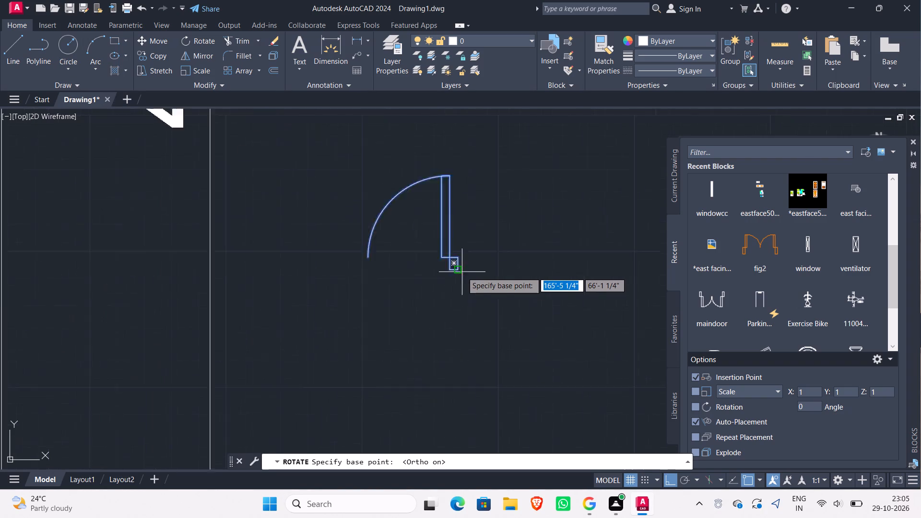
scroll(462, 272, up, 2)
click(450, 265)
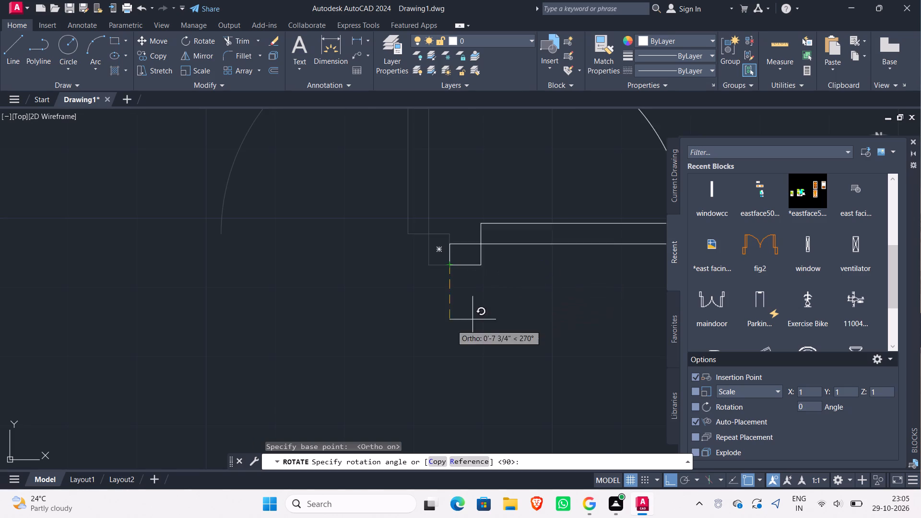
scroll(198, 266, down, 5)
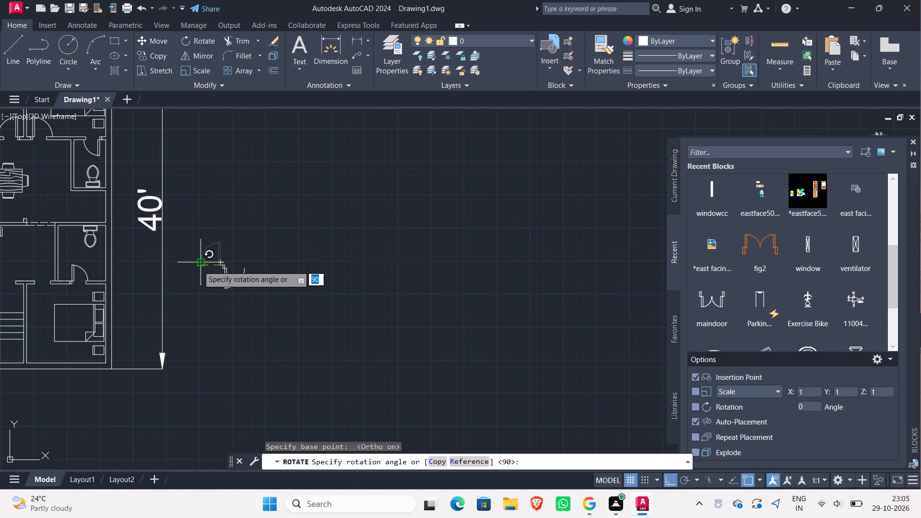
scroll(198, 266, down, 3)
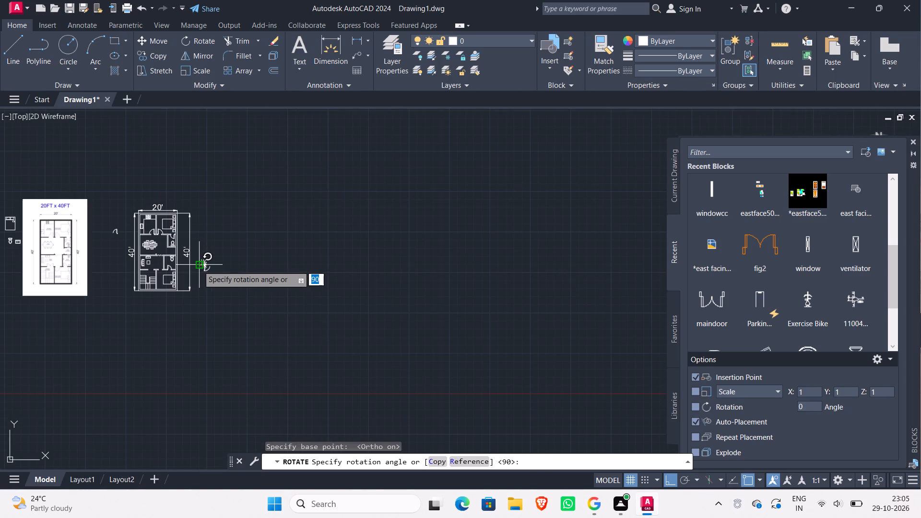
scroll(198, 266, up, 4)
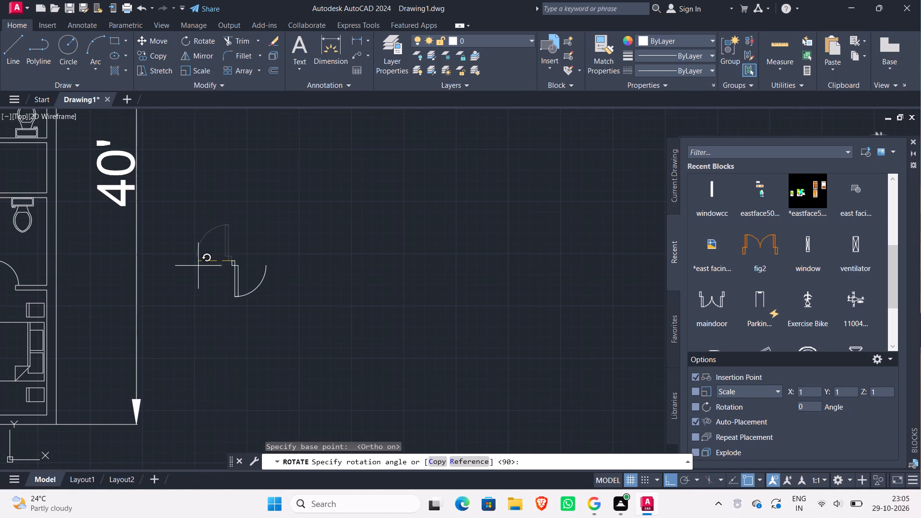
click(199, 266)
Move the rotated roomdoor by its jamb's top outer corner into the lower bedroom's doorway, onto the wall stub's top edge with ortho off.
click(264, 330)
drag(237, 245, 237, 240)
key(m)
key(Return)
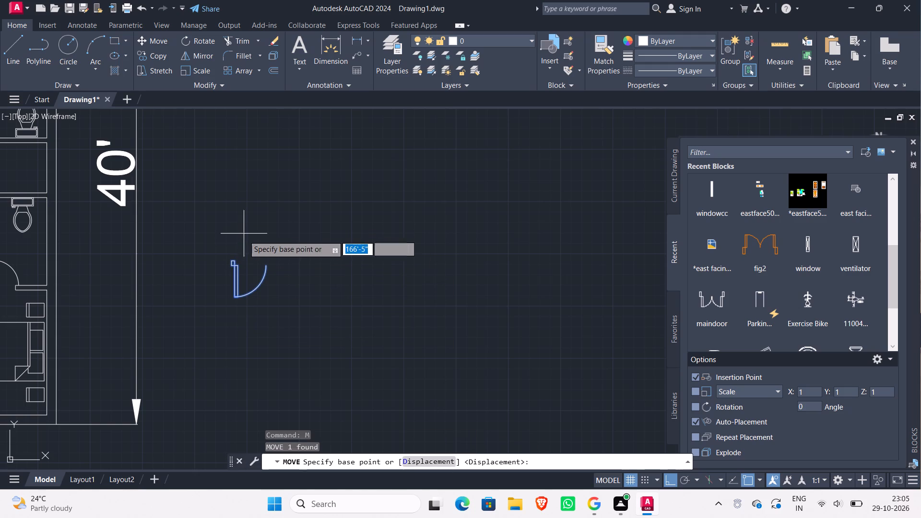
click(231, 258)
scroll(225, 263, up, 1)
scroll(224, 267, down, 3)
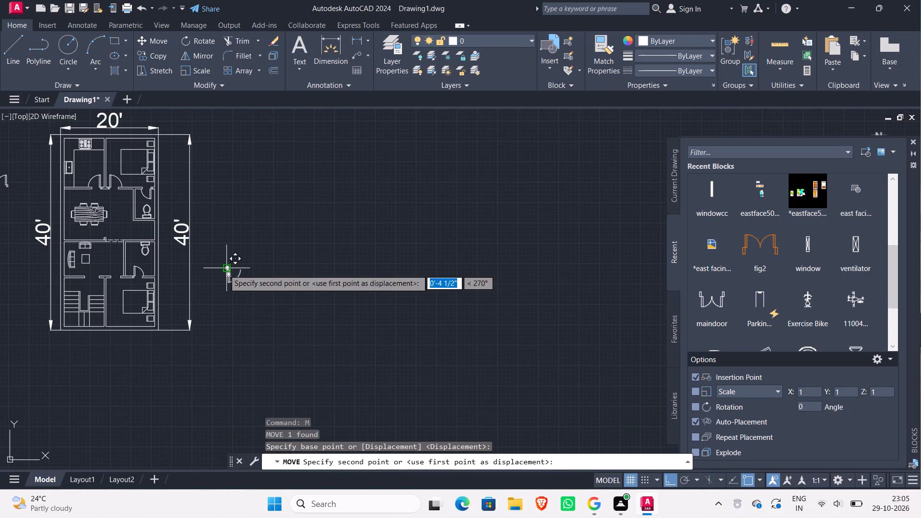
key(F8)
scroll(253, 268, down, 1)
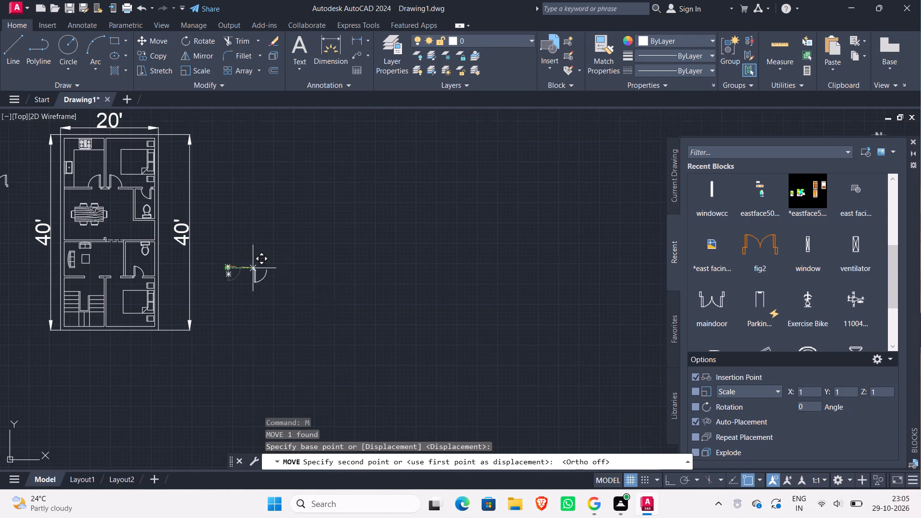
scroll(195, 281, up, 2)
scroll(140, 280, up, 1)
middle_drag(140, 279, 361, 309)
scroll(343, 296, up, 3)
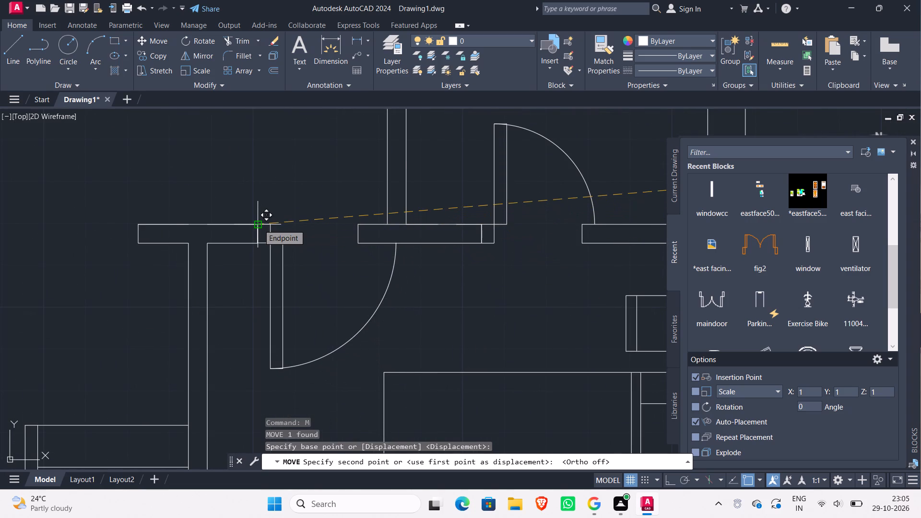
scroll(259, 224, down, 1)
middle_drag(259, 224, 264, 263)
scroll(264, 263, up, 2)
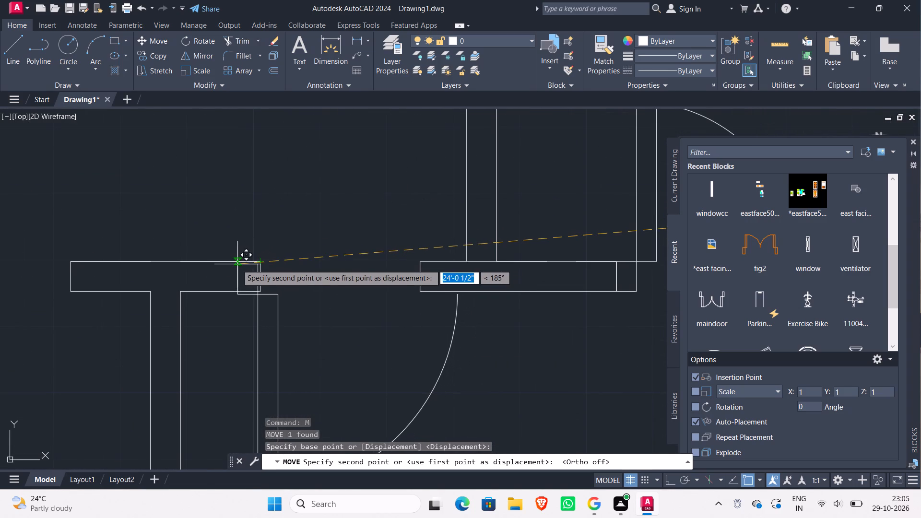
scroll(217, 261, up, 3)
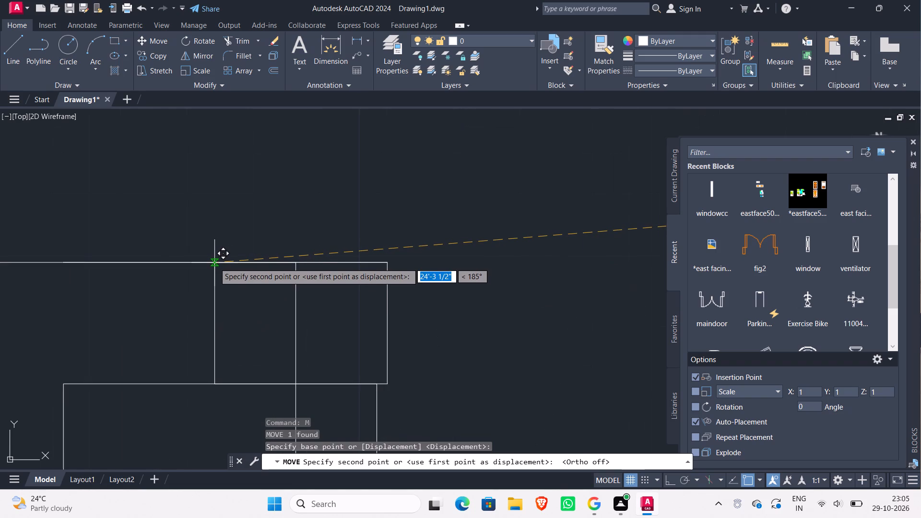
click(214, 263)
Trim the wall stub's end edge and its excess top edge beyond the door jamb at the lower bedroom's doorway.
scroll(345, 278, down, 2)
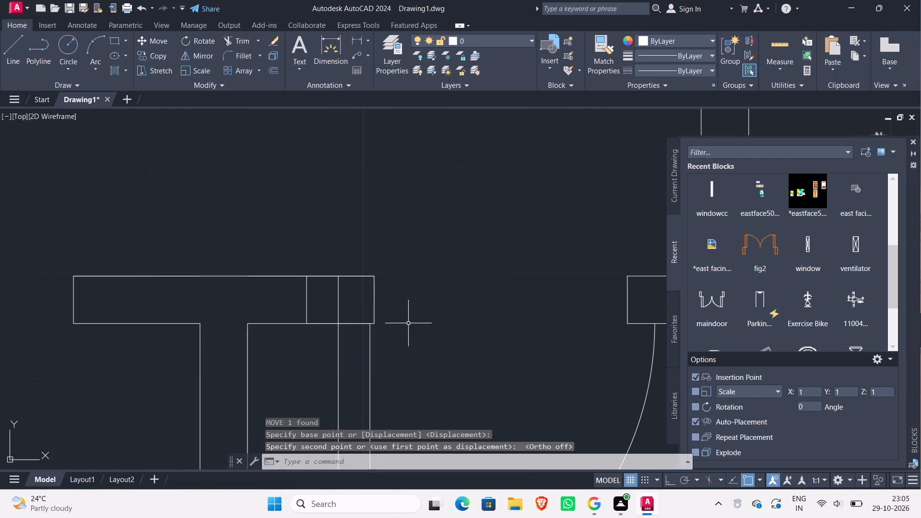
key(t)
key(r)
key(Return)
key(Return)
click(380, 299)
click(367, 292)
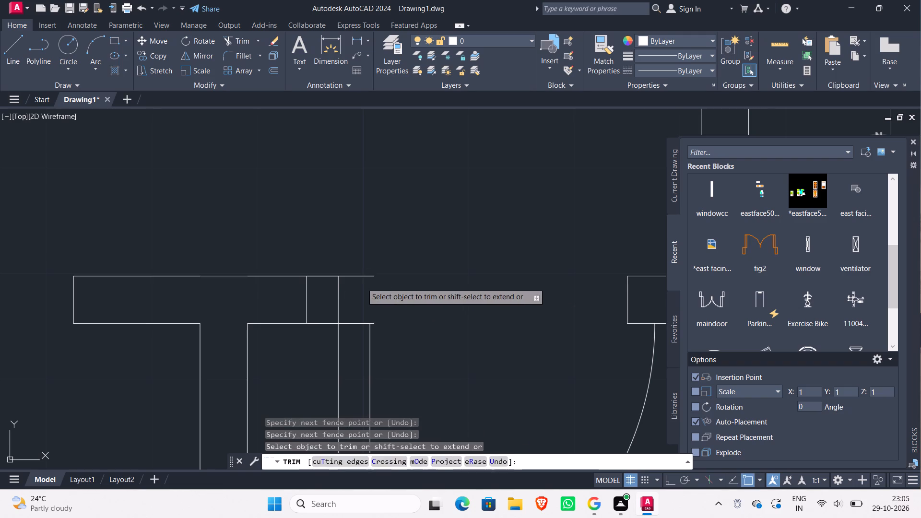
click(362, 283)
click(355, 255)
scroll(359, 258, down, 2)
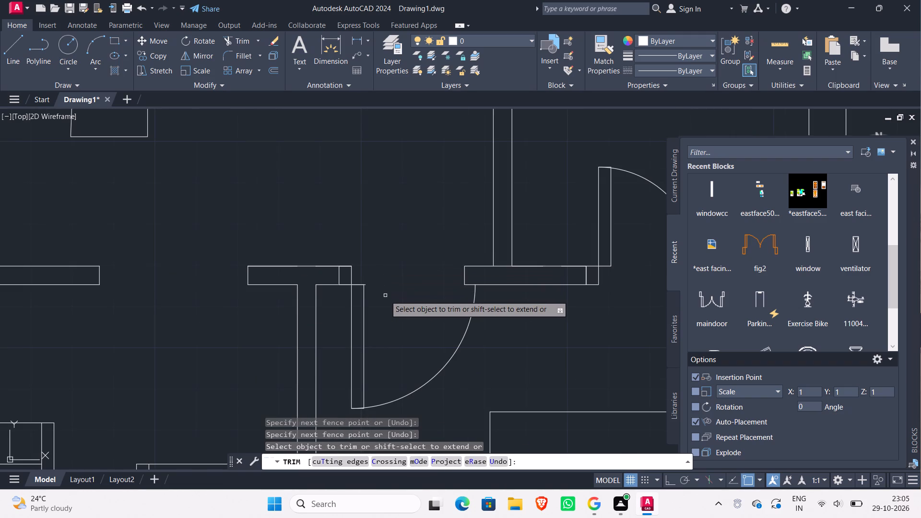
scroll(385, 295, down, 3)
scroll(385, 295, up, 2)
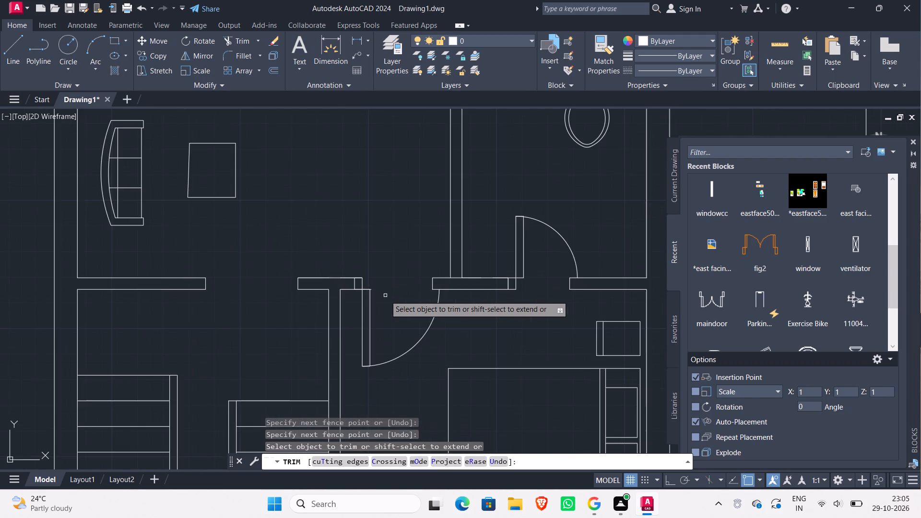
scroll(385, 295, down, 1)
scroll(385, 295, up, 2)
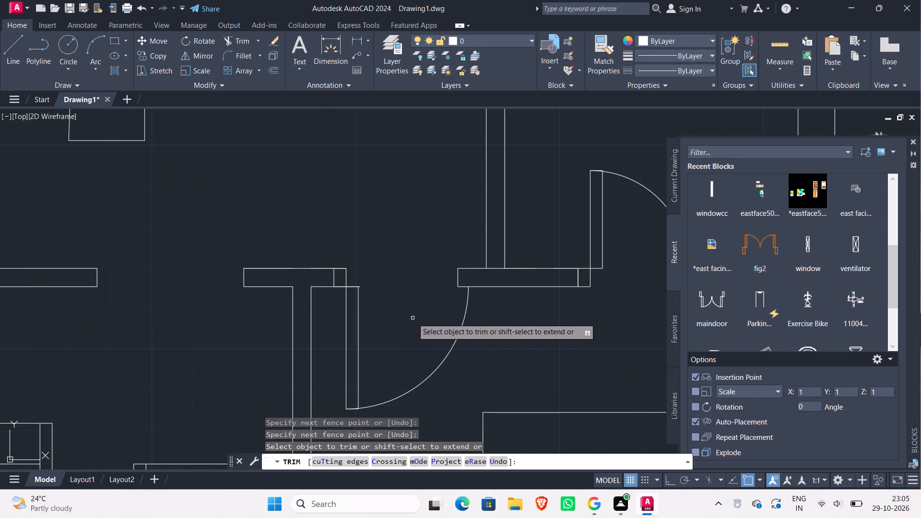
key(Escape)
Insert the fig2 double-door block into the drawing from the recent blocks.
scroll(414, 316, down, 5)
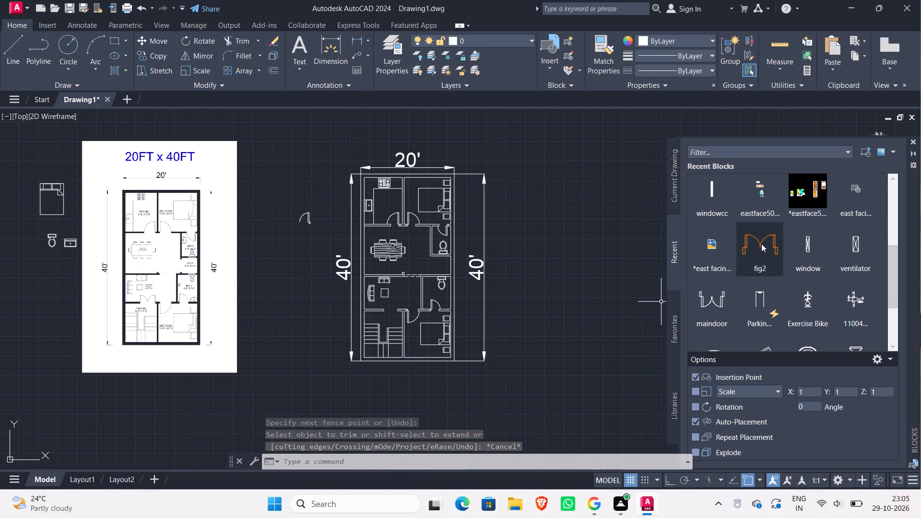
drag(761, 243, 500, 295)
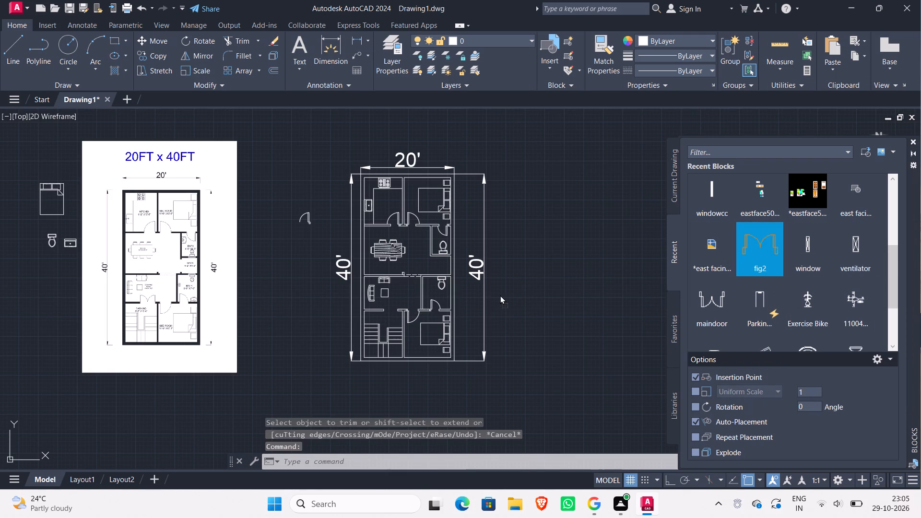
drag(500, 295, 278, 182)
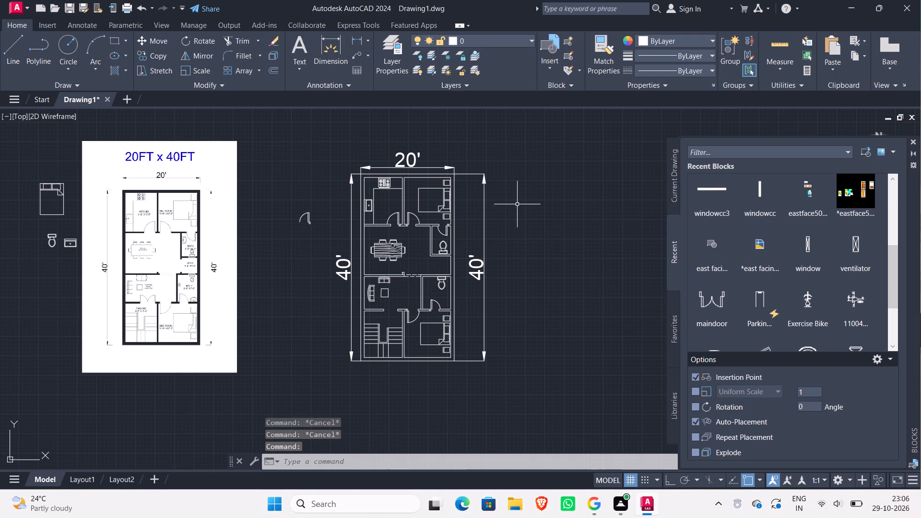
Move the inserted fig2 double door into the empty space between the reference image and the plan, near the plan's lower end.
middle_drag(543, 229, 519, 310)
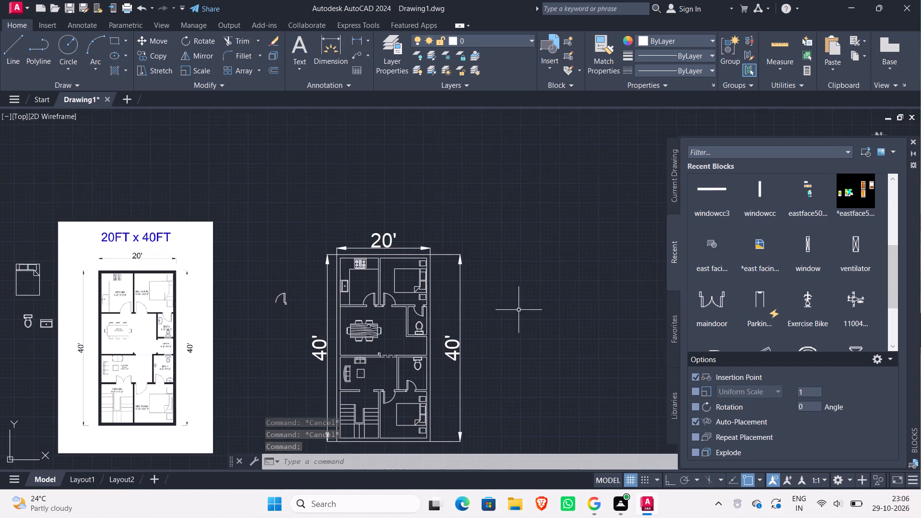
scroll(519, 305, down, 2)
scroll(569, 181, up, 1)
click(567, 153)
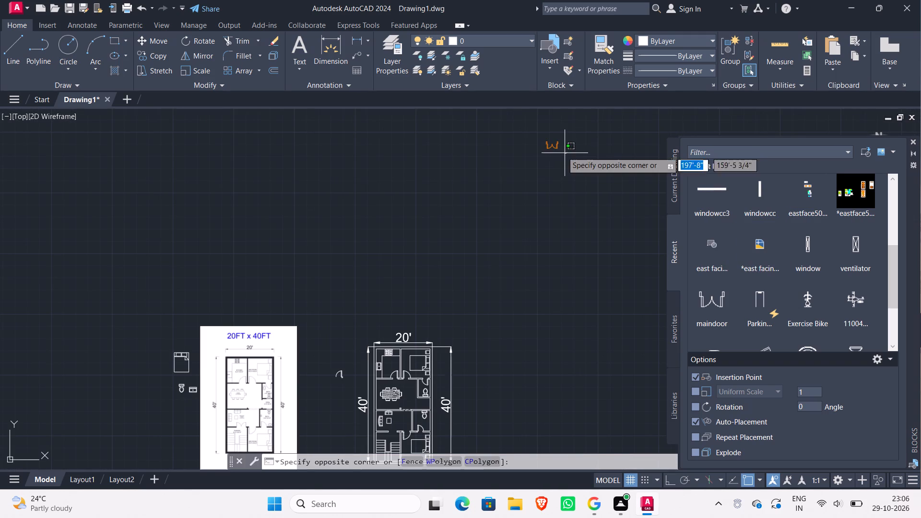
click(538, 137)
key(m)
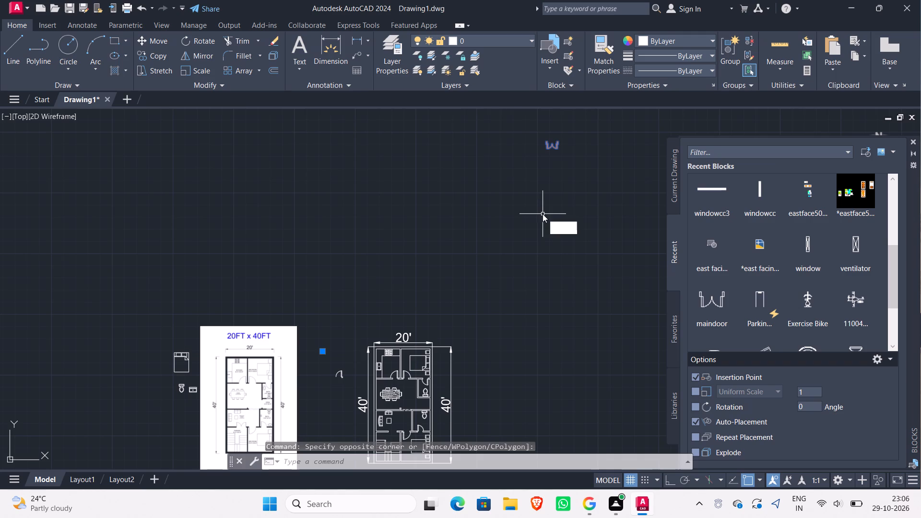
key(Return)
scroll(559, 169, up, 1)
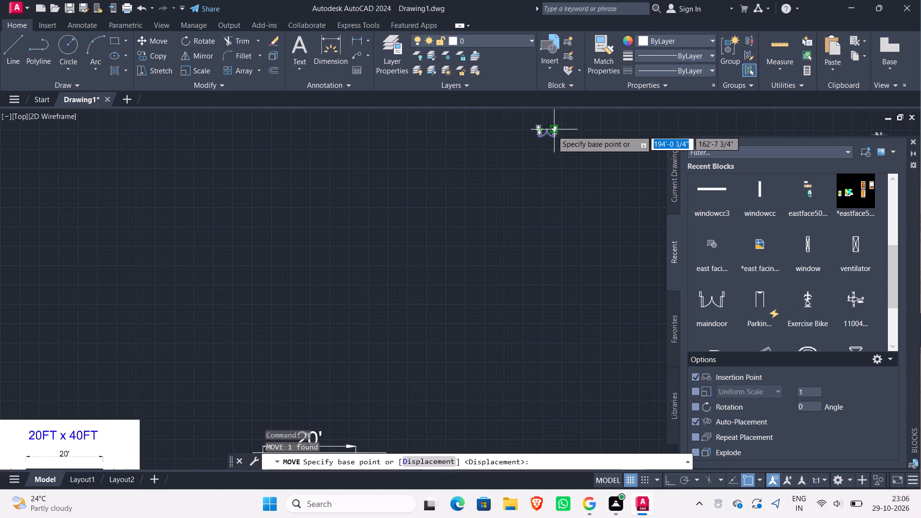
click(546, 130)
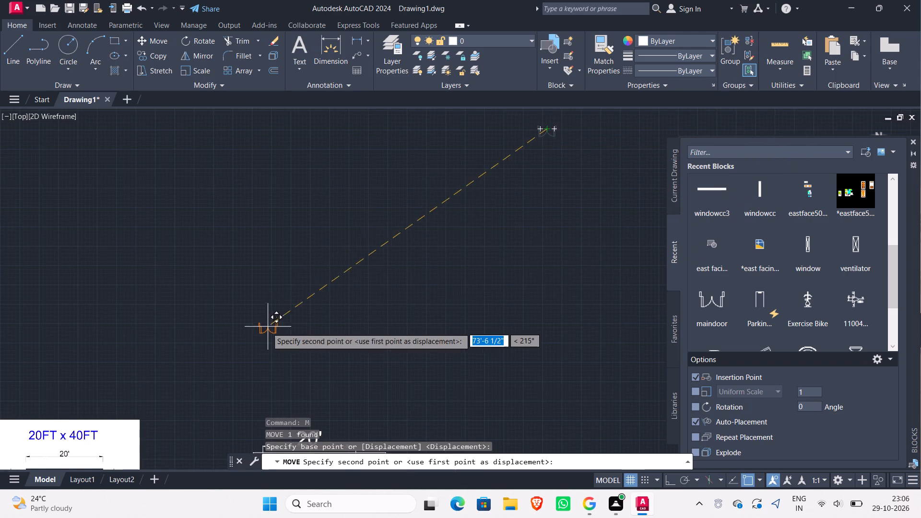
scroll(267, 328, down, 1)
middle_drag(218, 411, 360, 333)
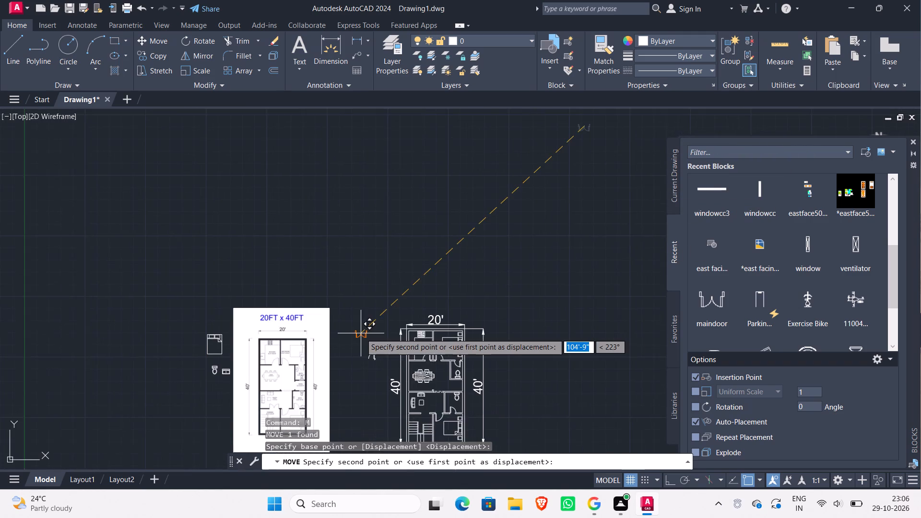
scroll(361, 333, up, 1)
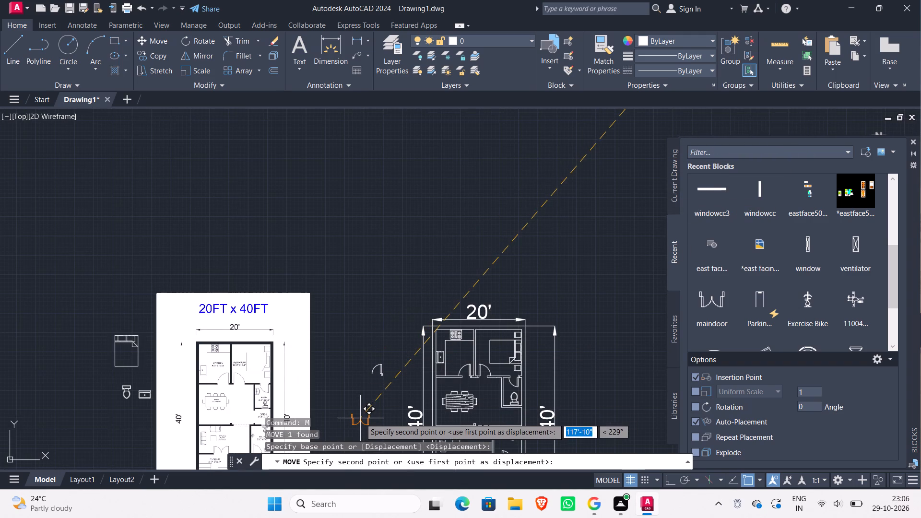
middle_drag(360, 419, 387, 310)
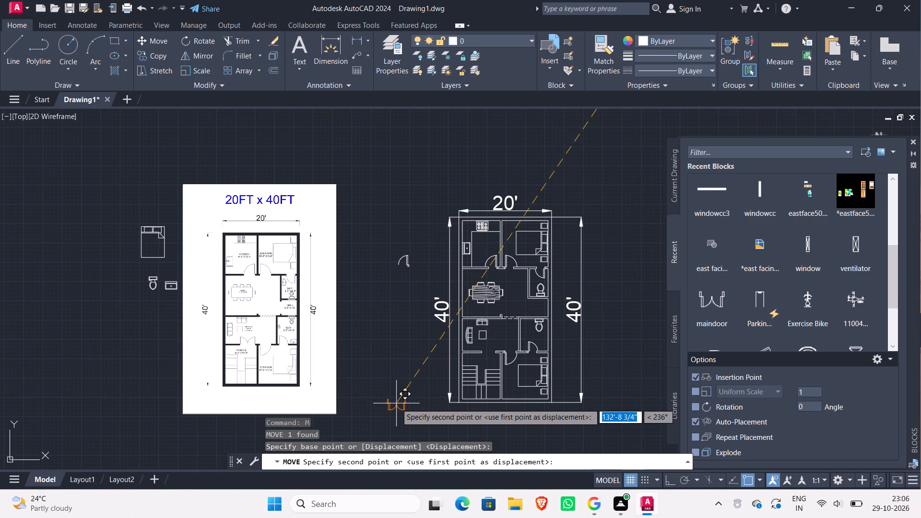
click(396, 409)
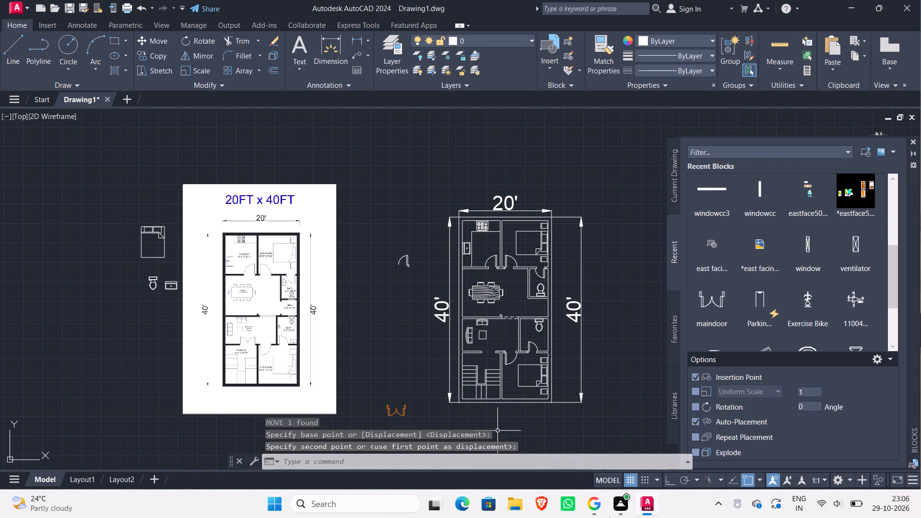
middle_drag(432, 415, 423, 380)
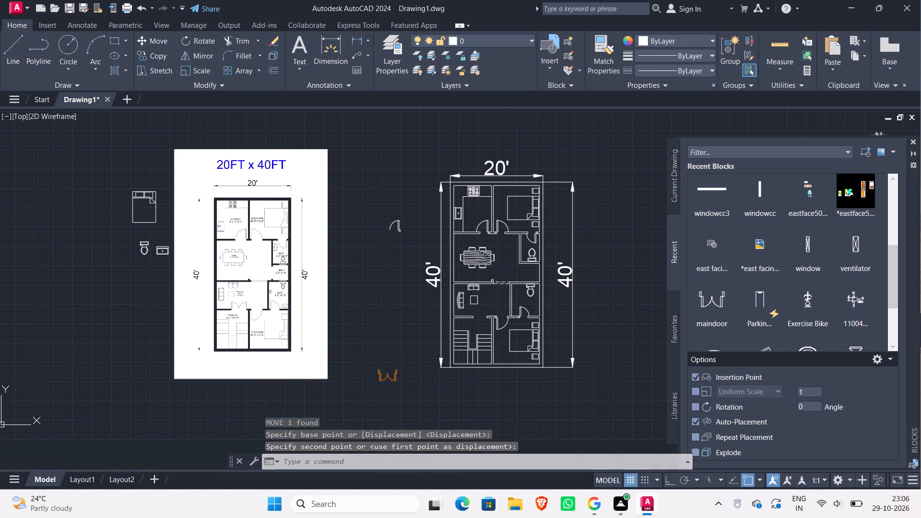
scroll(423, 380, up, 1)
scroll(424, 384, down, 1)
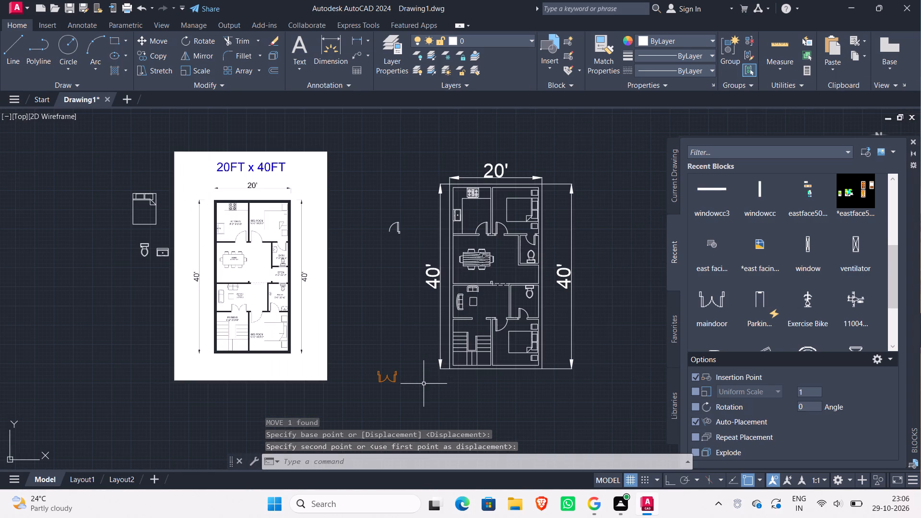
key(Escape)
key(Escape)
key(Escape)
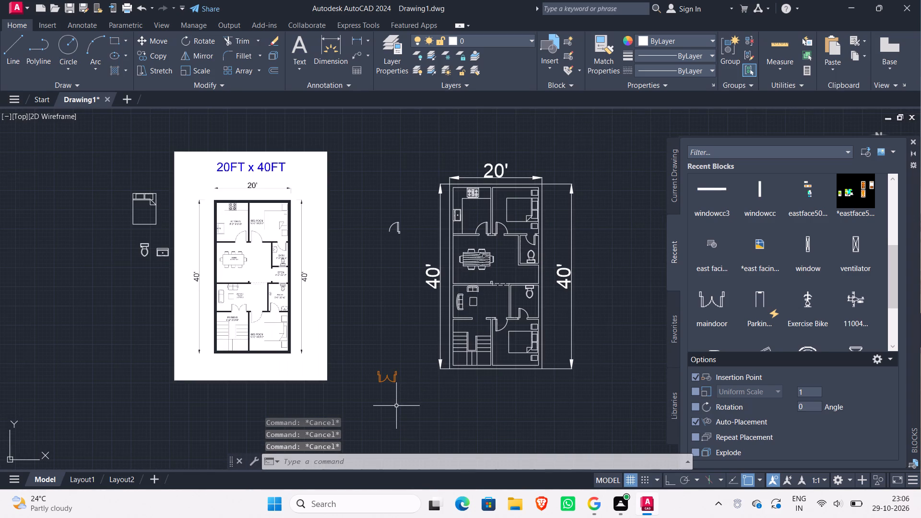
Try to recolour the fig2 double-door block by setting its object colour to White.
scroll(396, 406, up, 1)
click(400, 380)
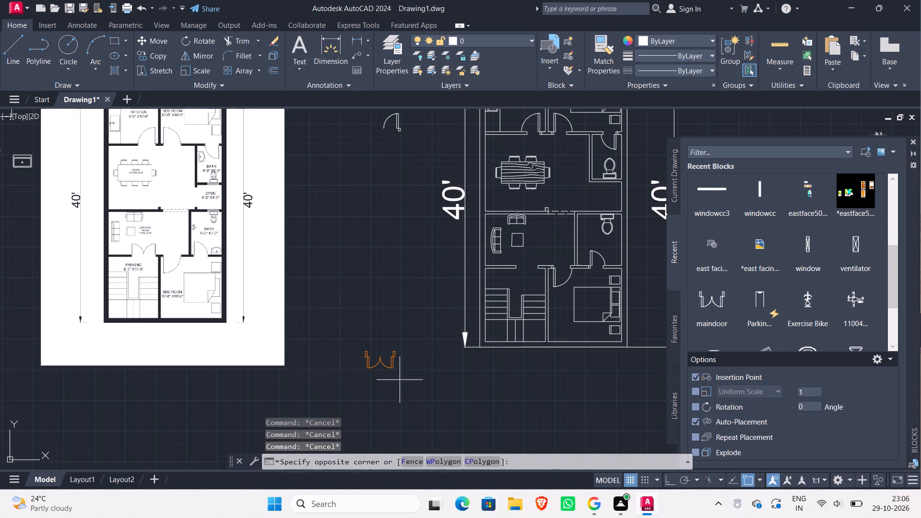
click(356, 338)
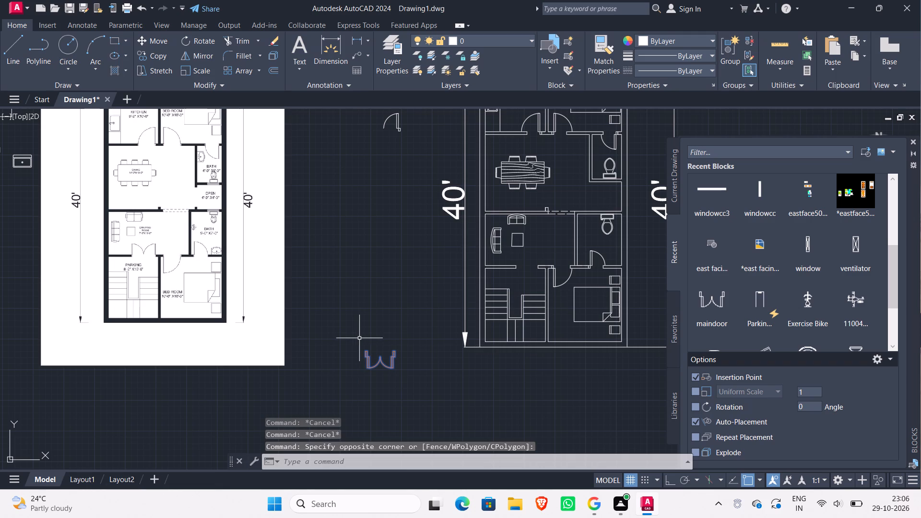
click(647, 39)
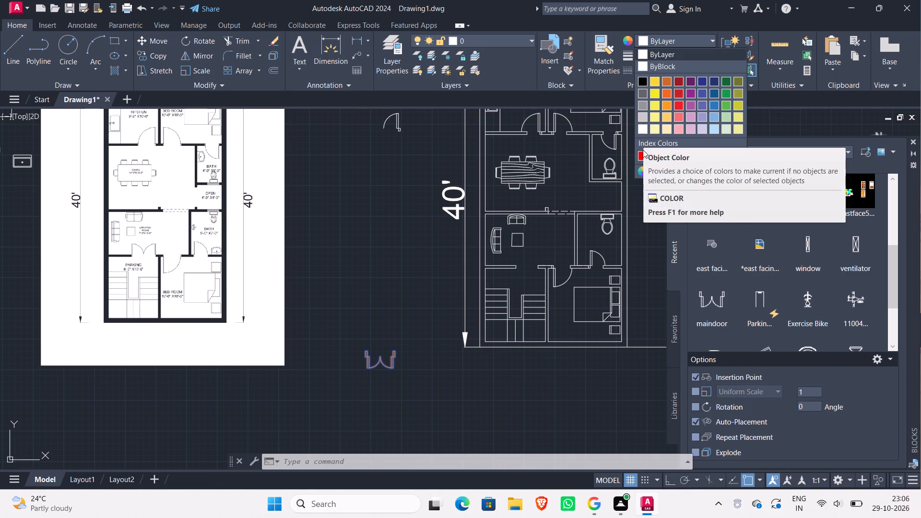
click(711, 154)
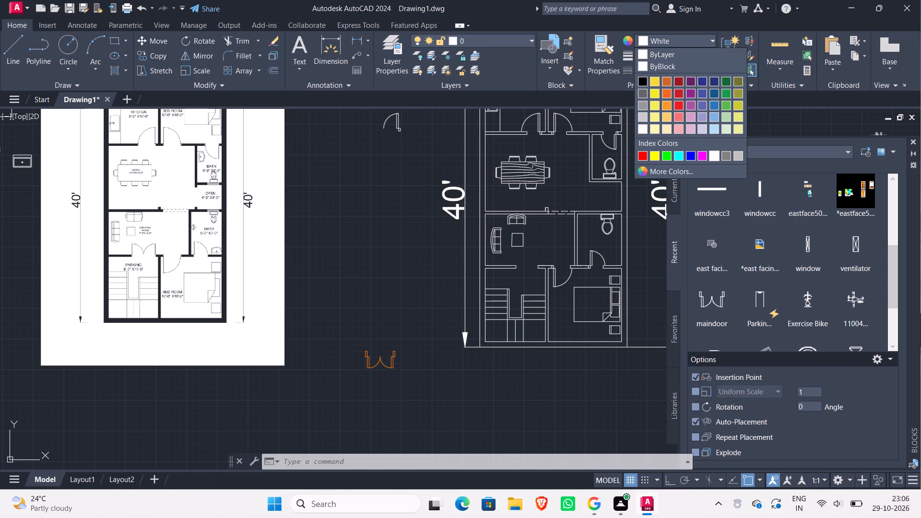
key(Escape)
Explode the fig2 double-door block beside the plan.
click(403, 382)
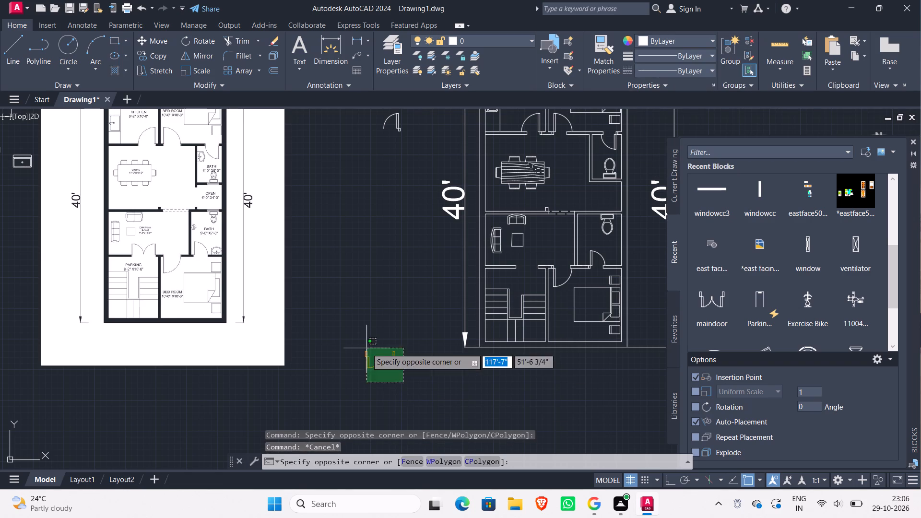
click(353, 334)
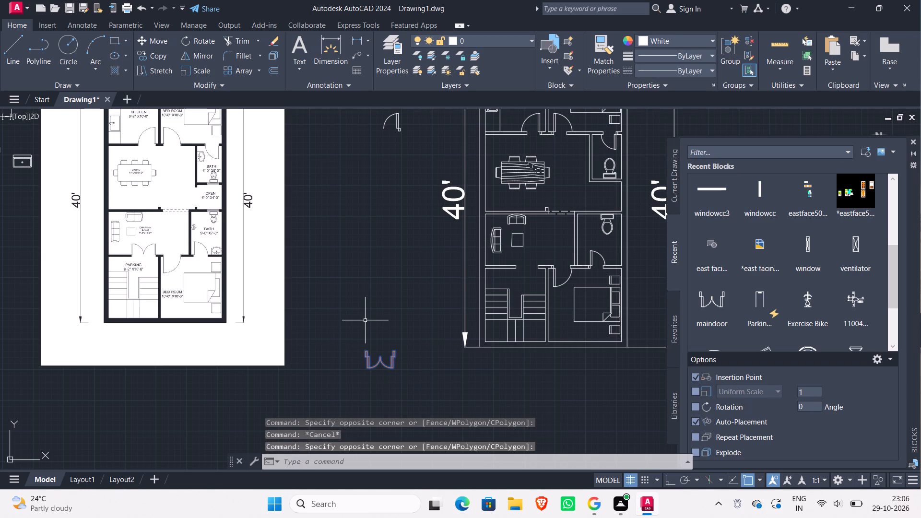
key(x)
key(Return)
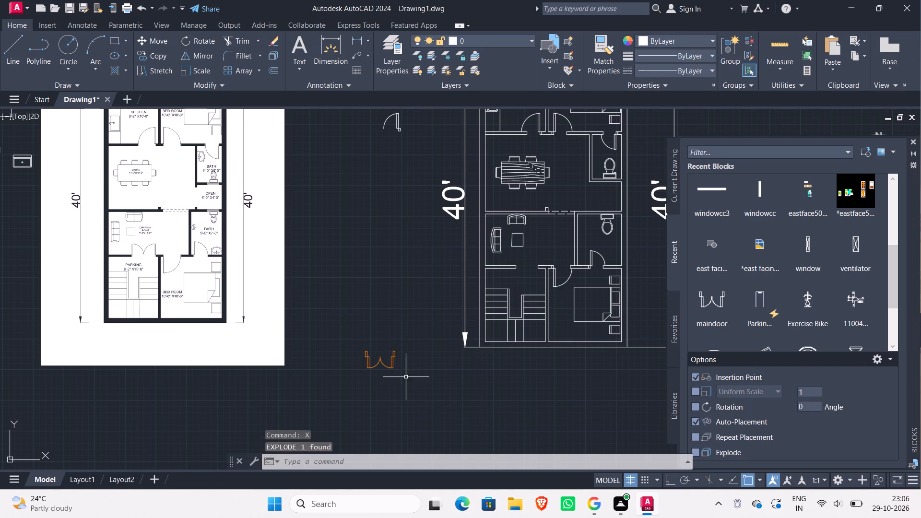
Set the colour of all the exploded double-door pieces to white 255,255,255.
click(413, 381)
click(354, 330)
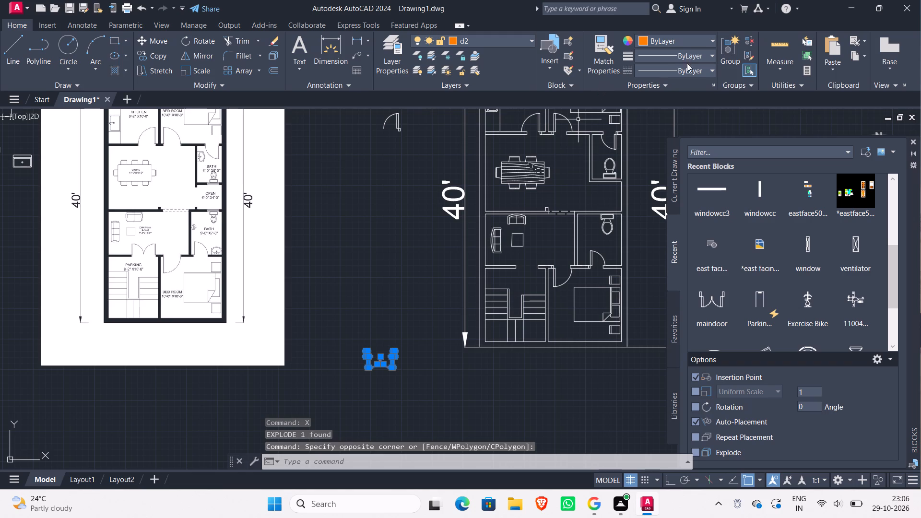
click(640, 39)
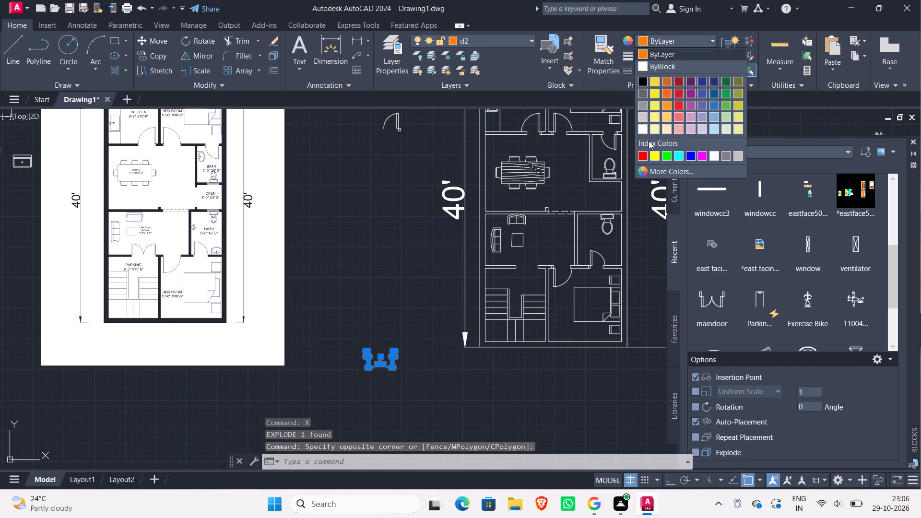
click(642, 129)
key(Escape)
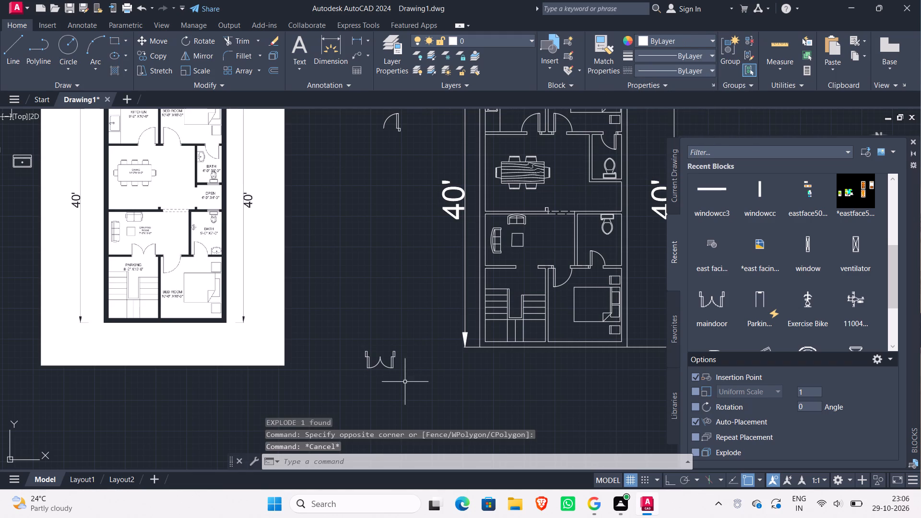
Mirror the exploded double door vertically across a horizontal line along its jamb ends, erasing the source objects.
scroll(398, 385, up, 1)
click(400, 377)
click(322, 298)
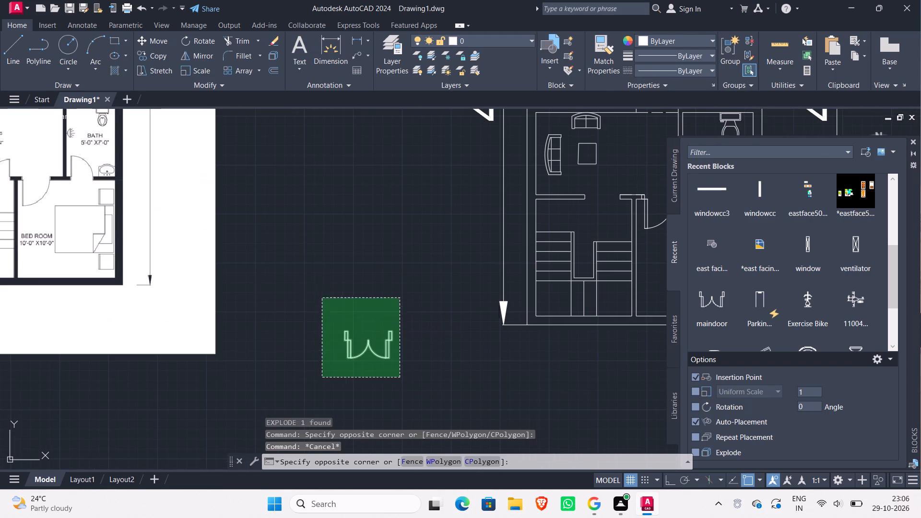
scroll(330, 274, down, 2)
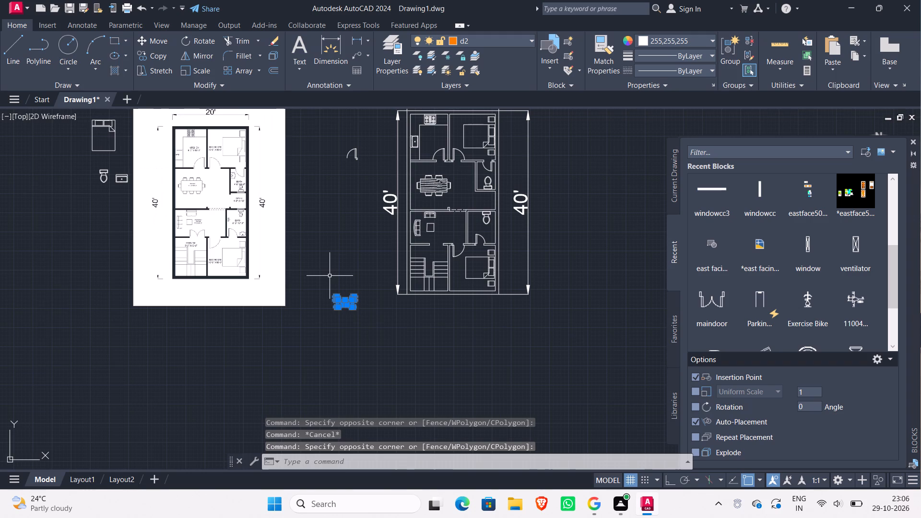
scroll(330, 276, up, 1)
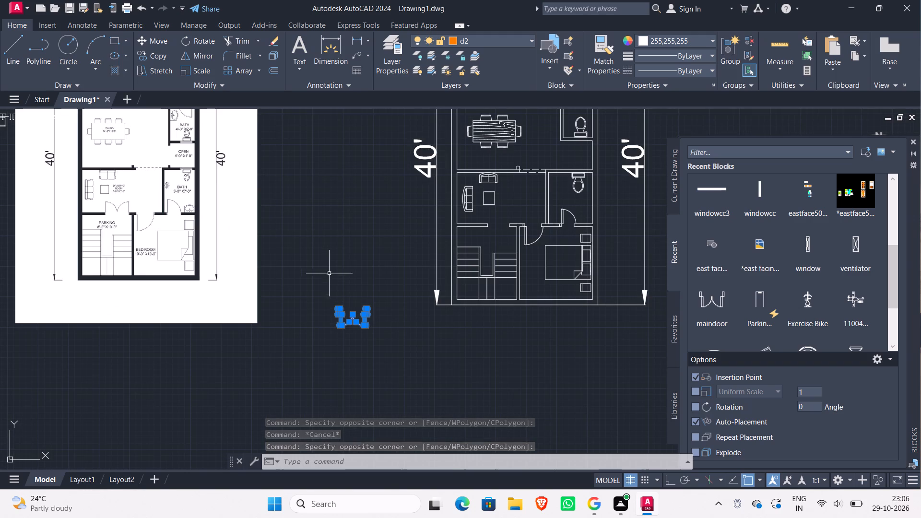
click(208, 56)
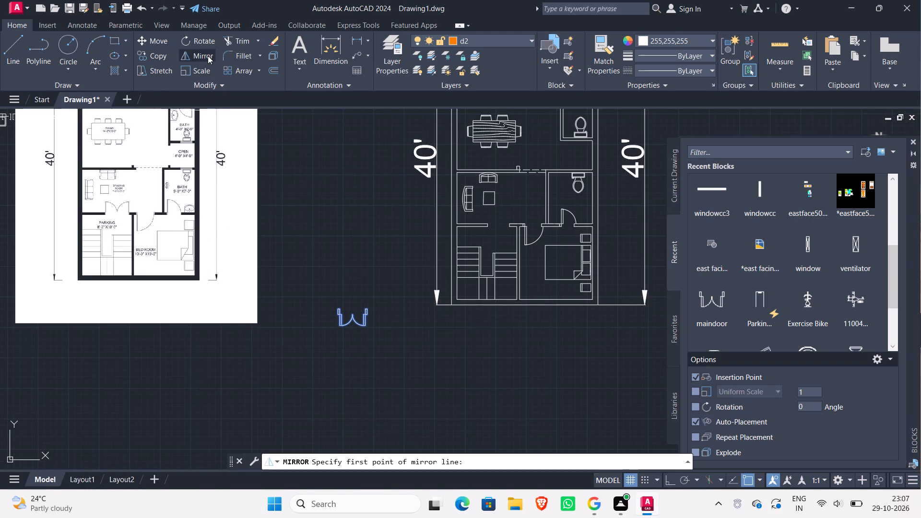
scroll(318, 321, up, 2)
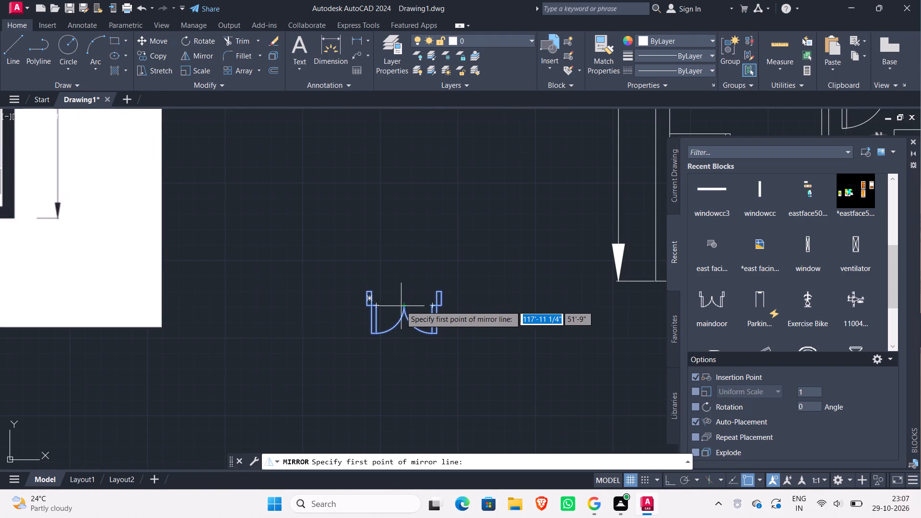
click(362, 292)
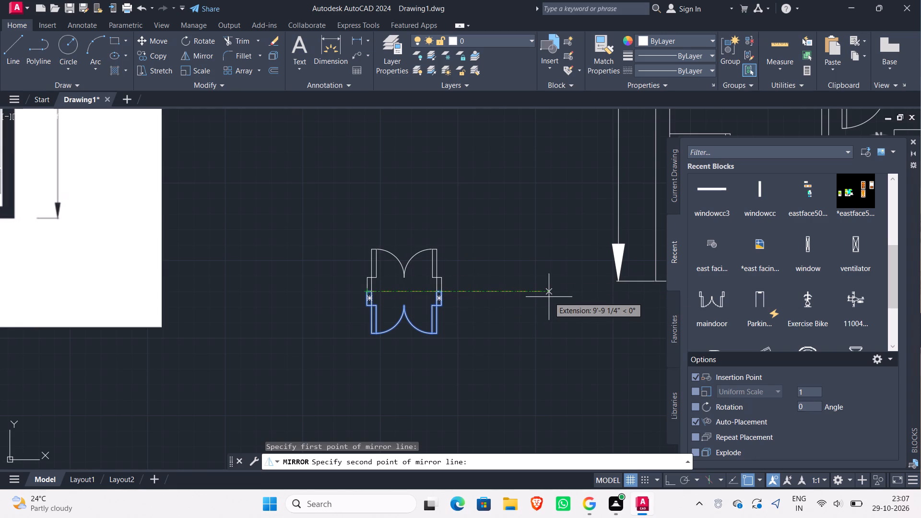
key(F8)
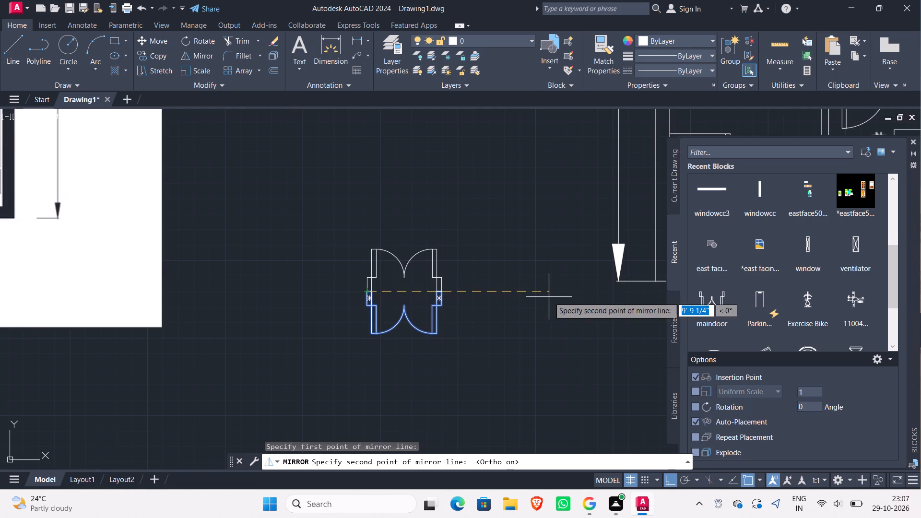
click(552, 295)
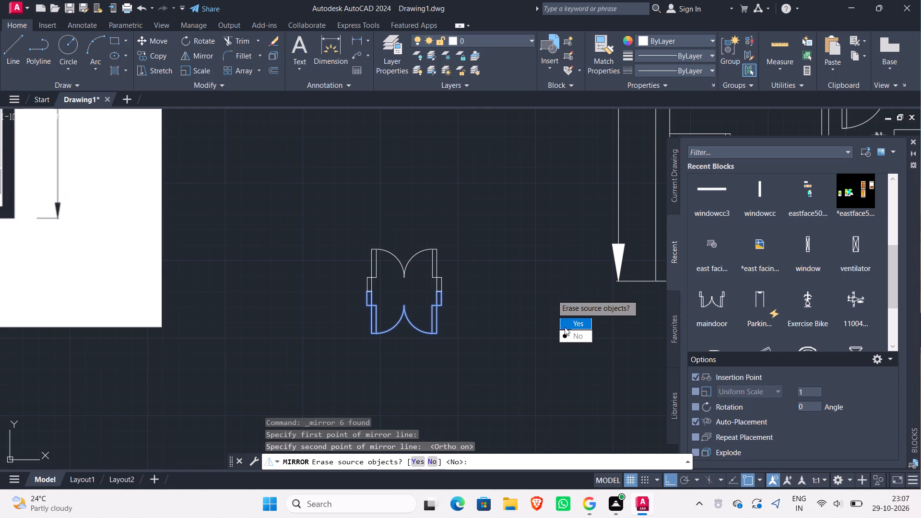
click(568, 321)
Move the mirrored double door by its jamb corner into the doorway between the sofa room and the parking area, aligned with the wall's lower line.
click(475, 304)
click(336, 214)
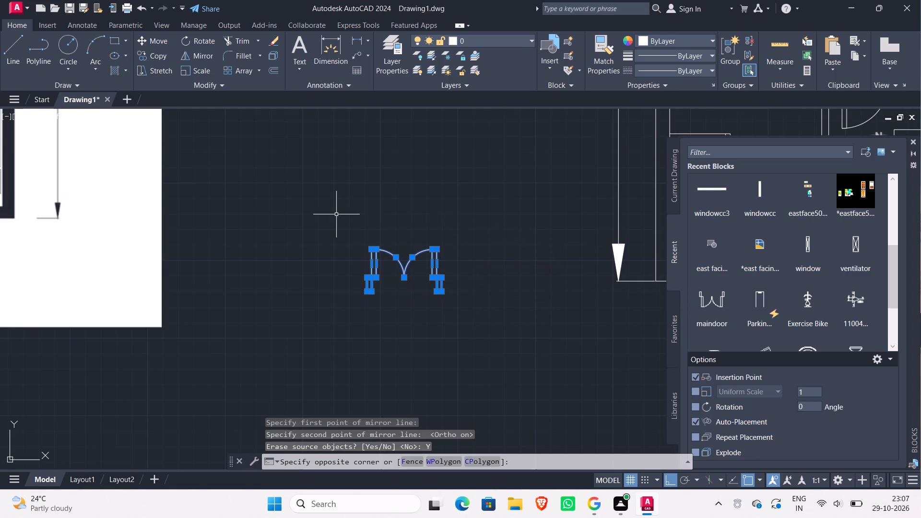
key(m)
key(Return)
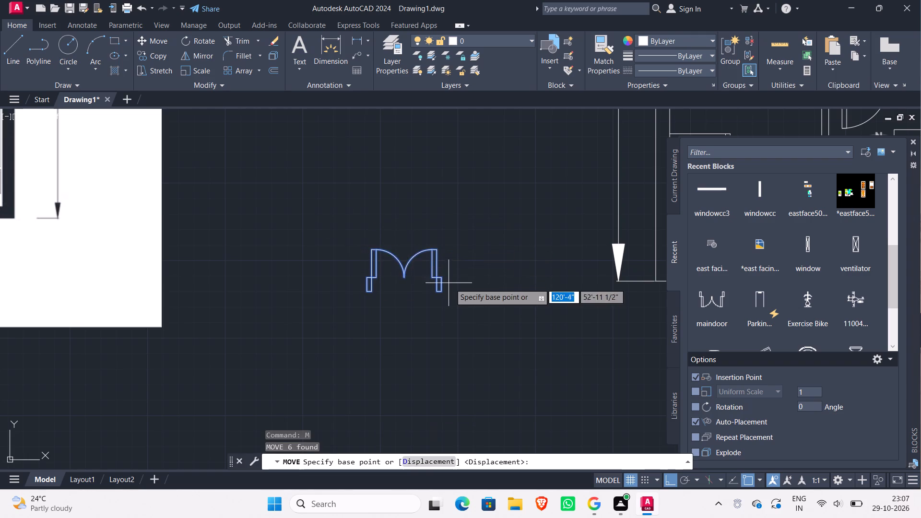
scroll(450, 283, up, 3)
click(408, 315)
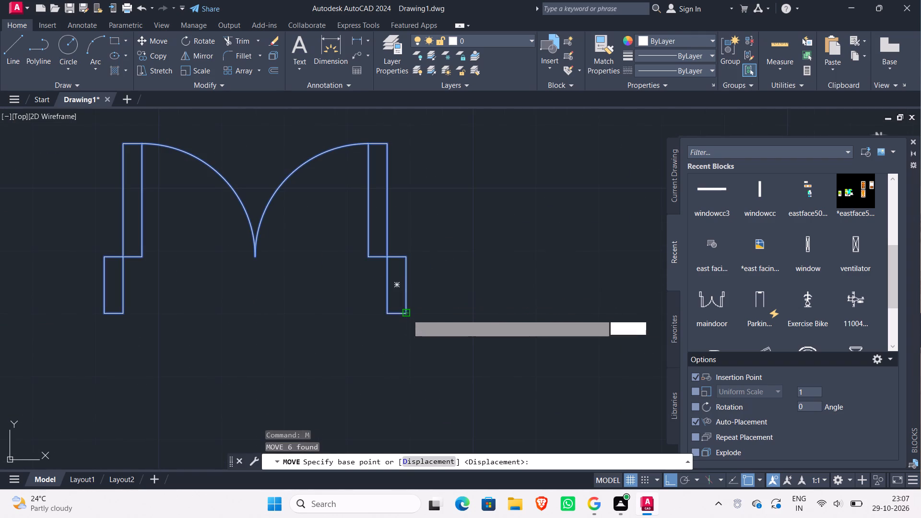
scroll(430, 317, down, 5)
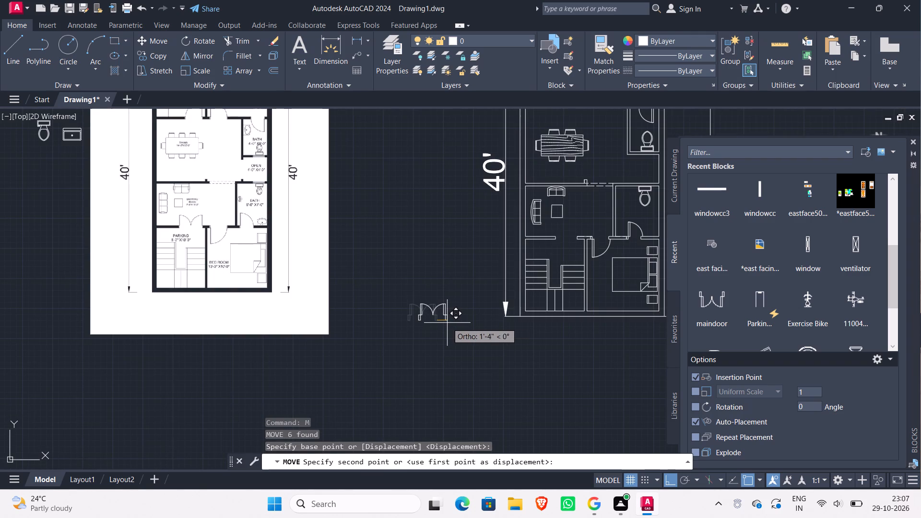
key(F8)
scroll(451, 323, down, 2)
middle_drag(454, 324, 330, 370)
scroll(370, 332, up, 4)
scroll(407, 363, up, 2)
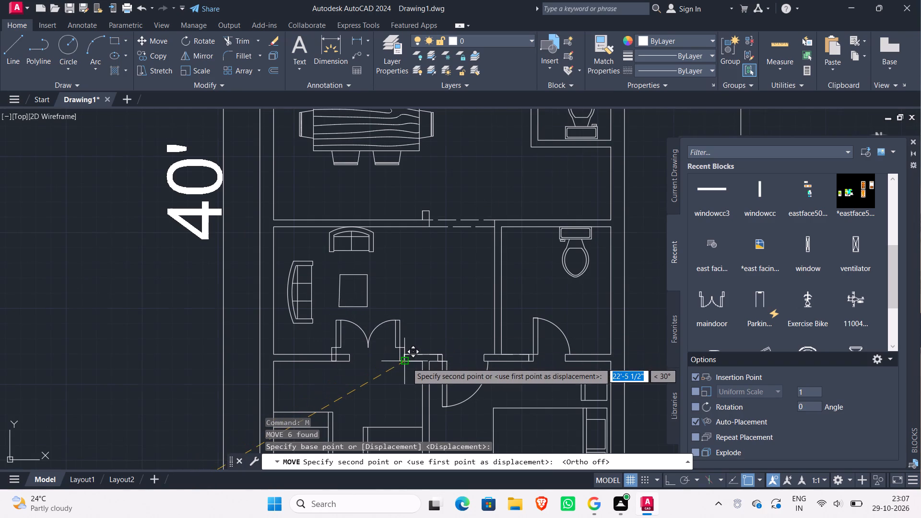
scroll(407, 363, up, 1)
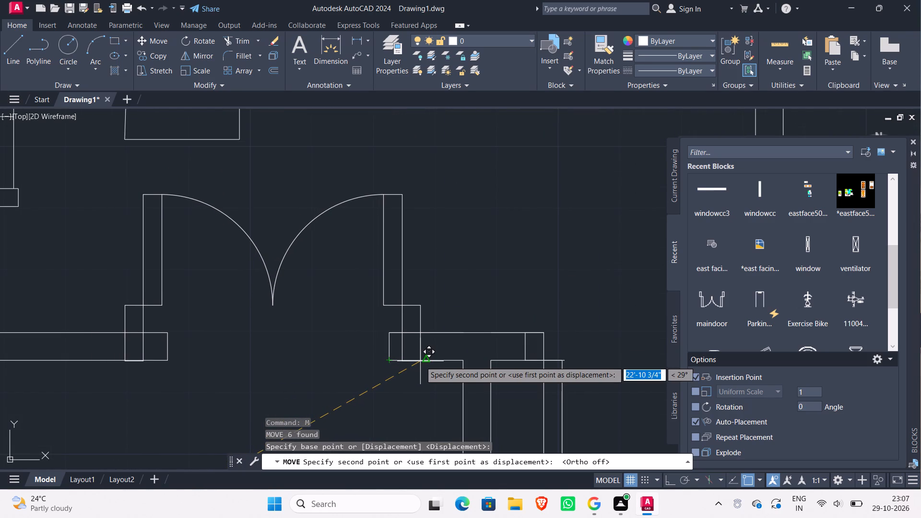
scroll(420, 361, up, 2)
scroll(420, 361, down, 2)
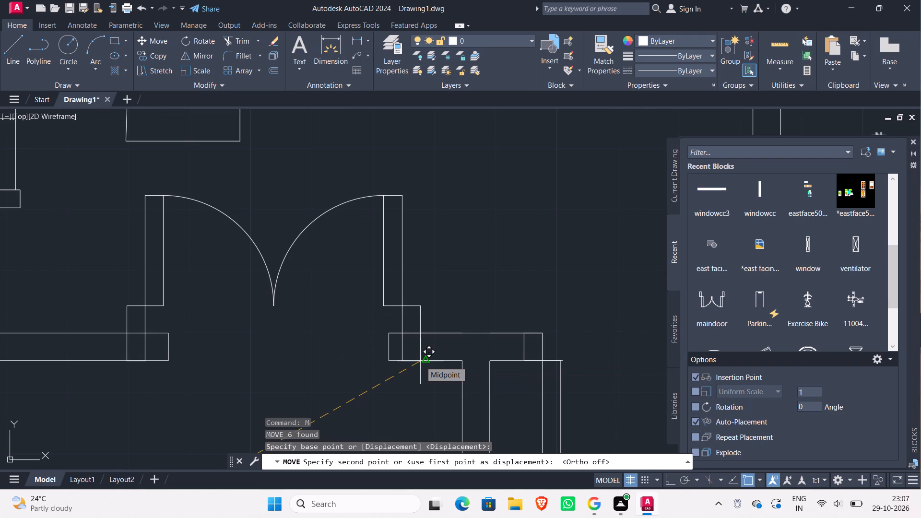
scroll(420, 361, up, 2)
click(420, 361)
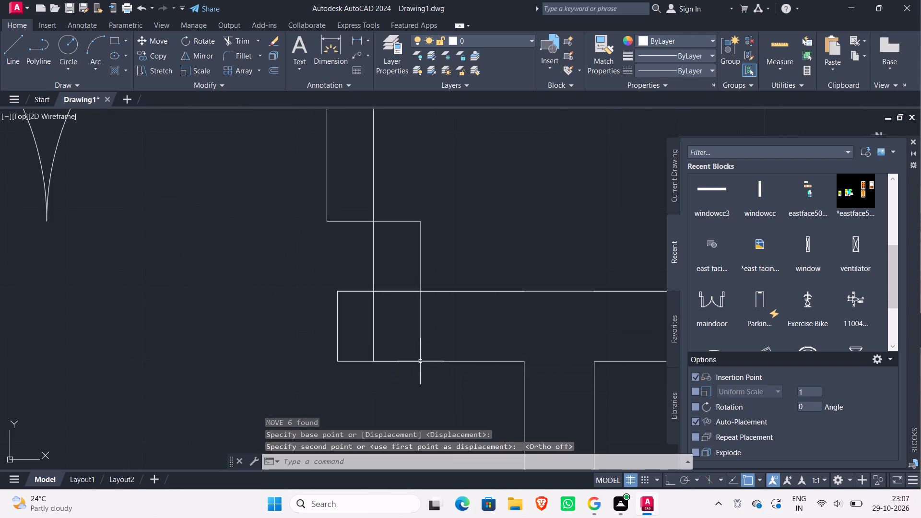
key(Escape)
Trim the wall stub that projects past the double door's jamb on the bedroom side.
scroll(404, 384, down, 1)
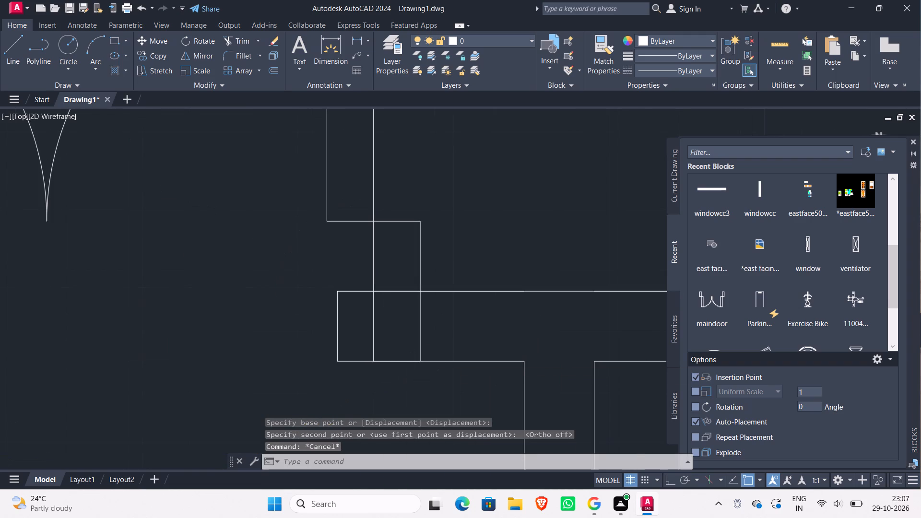
key(t)
key(r)
key(Return)
key(Return)
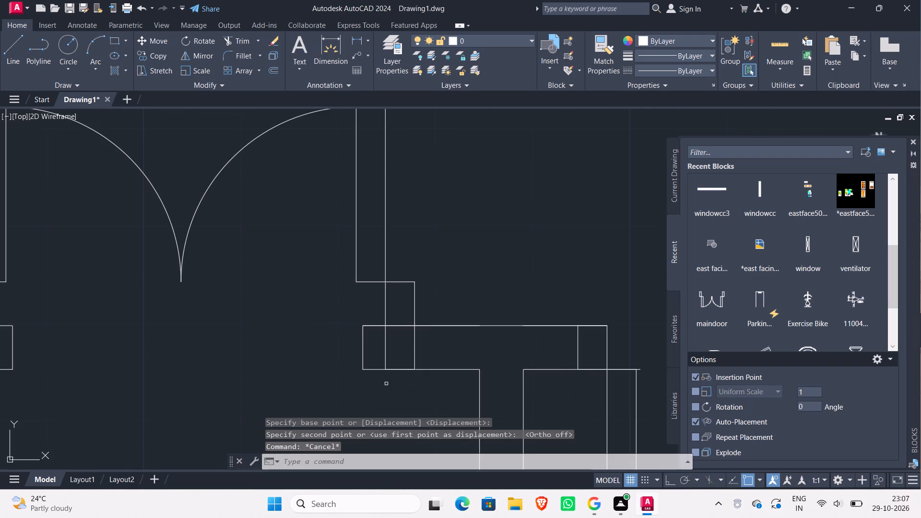
click(370, 378)
click(372, 351)
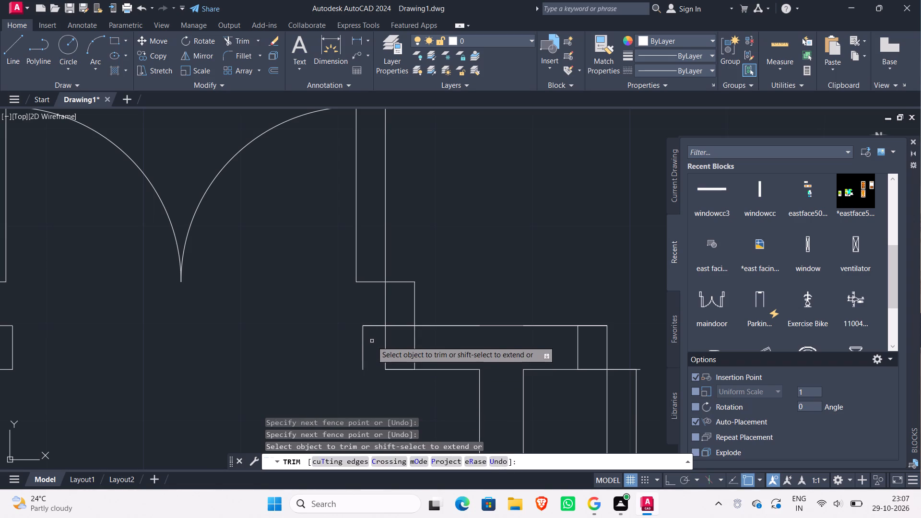
click(372, 341)
click(368, 317)
click(378, 347)
click(348, 348)
Trim the overlapping jamb and lower wall lines at the double door's bedroom-side corner to leave a stepped edge.
scroll(314, 357, down, 2)
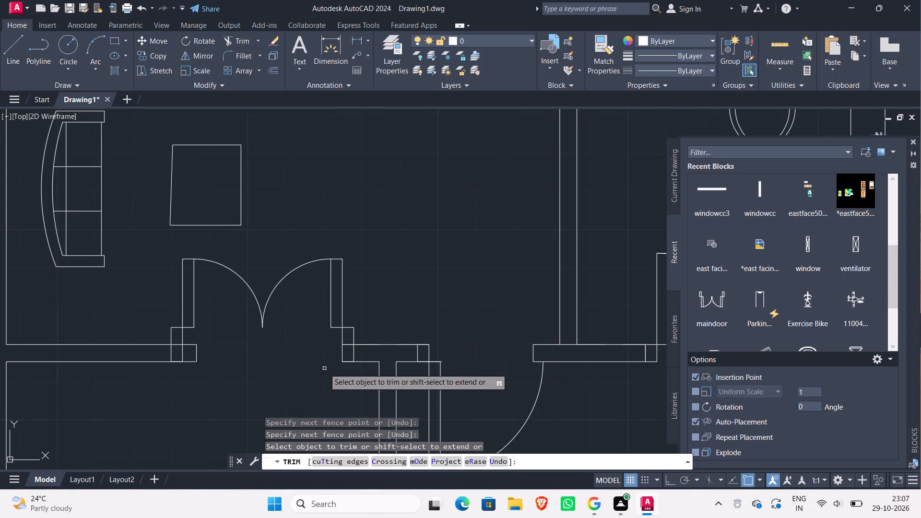
scroll(324, 368, down, 1)
scroll(324, 368, up, 2)
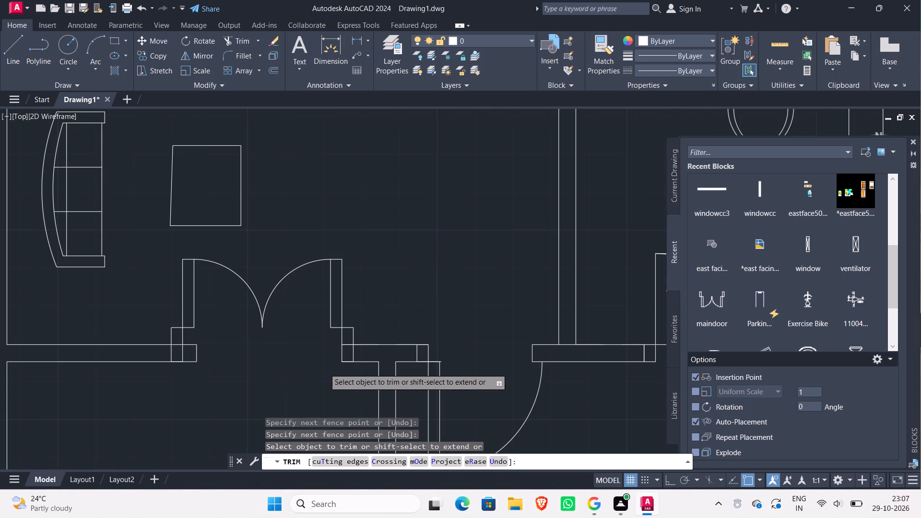
scroll(324, 368, up, 1)
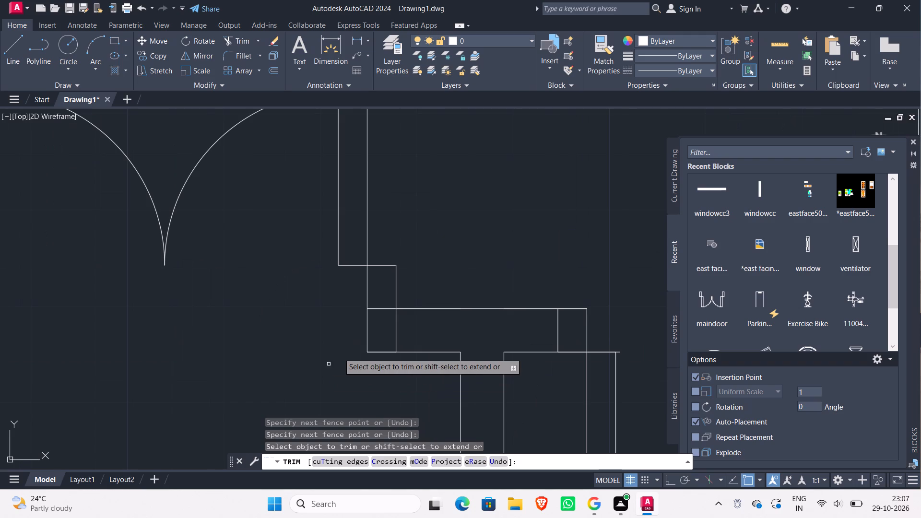
scroll(400, 331, up, 1)
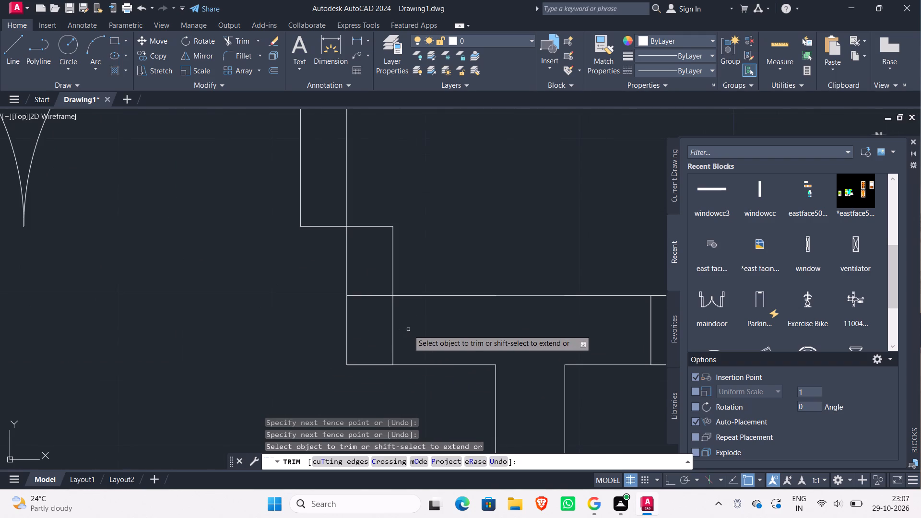
scroll(408, 330, down, 2)
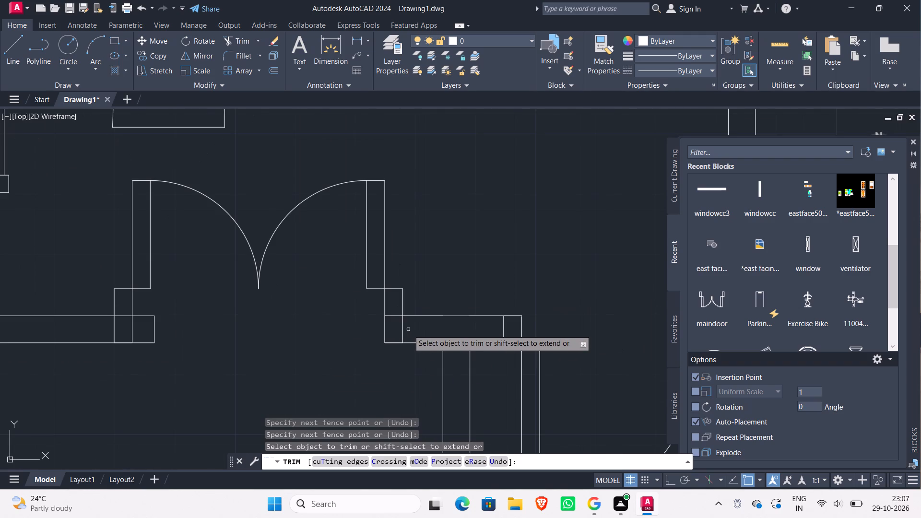
scroll(408, 330, up, 1)
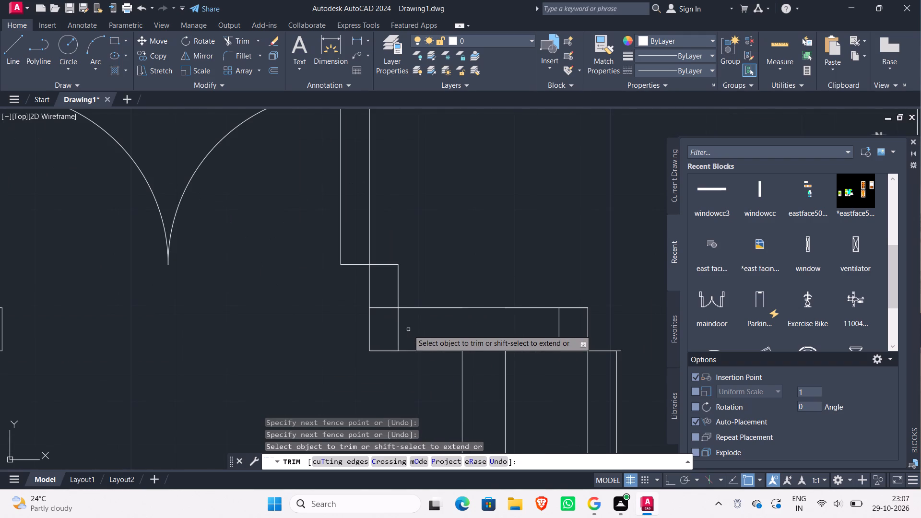
click(383, 332)
click(351, 335)
click(381, 361)
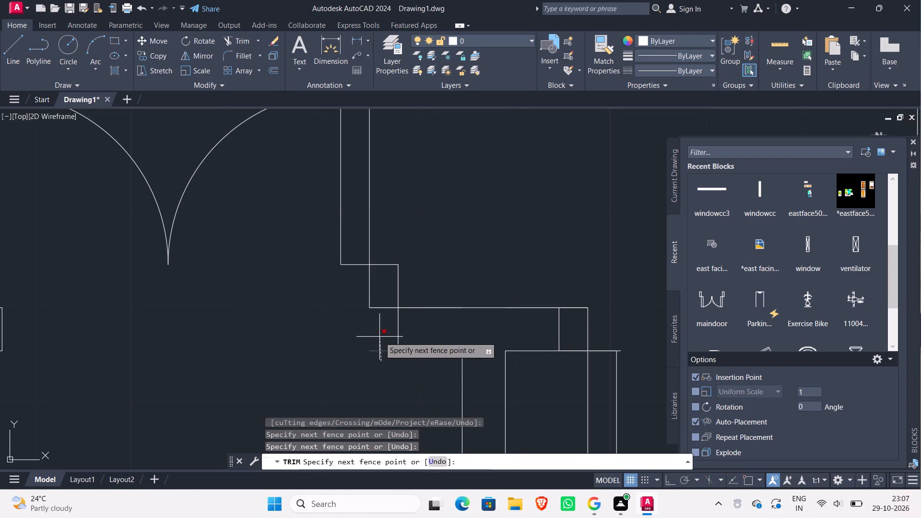
click(379, 337)
Trim the wall stub that projects into the opening past the double door's opposite jamb, on the outer-wall side.
scroll(313, 363, down, 1)
middle_drag(301, 358, 343, 350)
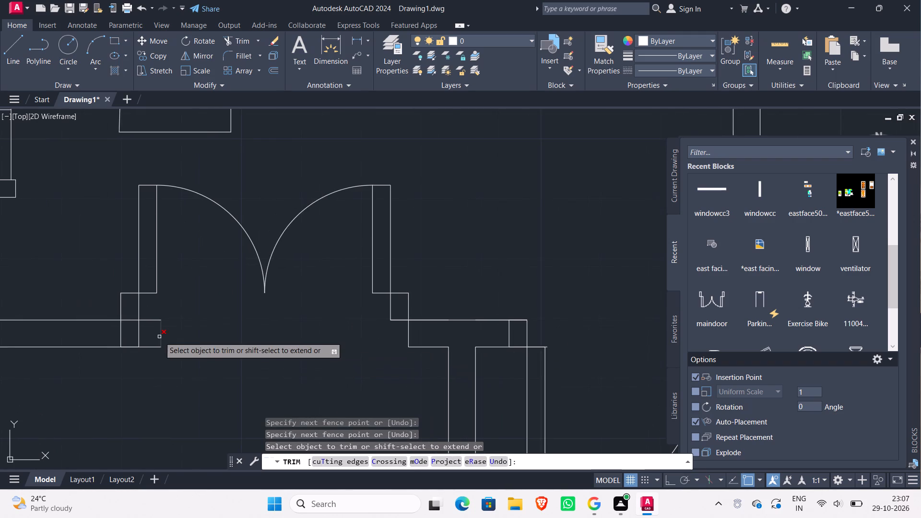
scroll(159, 336, up, 2)
click(183, 343)
click(130, 334)
click(141, 387)
click(140, 340)
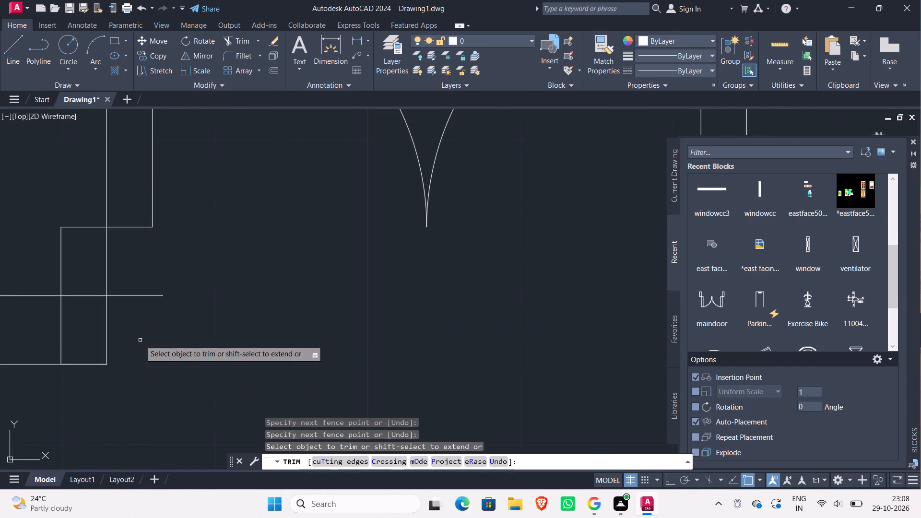
click(138, 307)
click(133, 278)
Trim the overlapping jamb and lower wall lines at the double door's outer-wall-side corner to match the other side.
scroll(134, 283, down, 1)
click(134, 303)
click(100, 310)
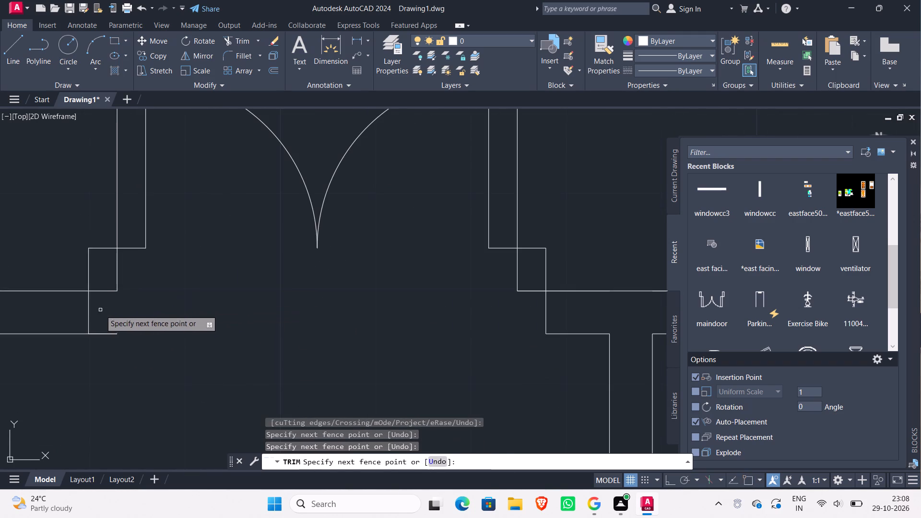
click(108, 358)
click(106, 318)
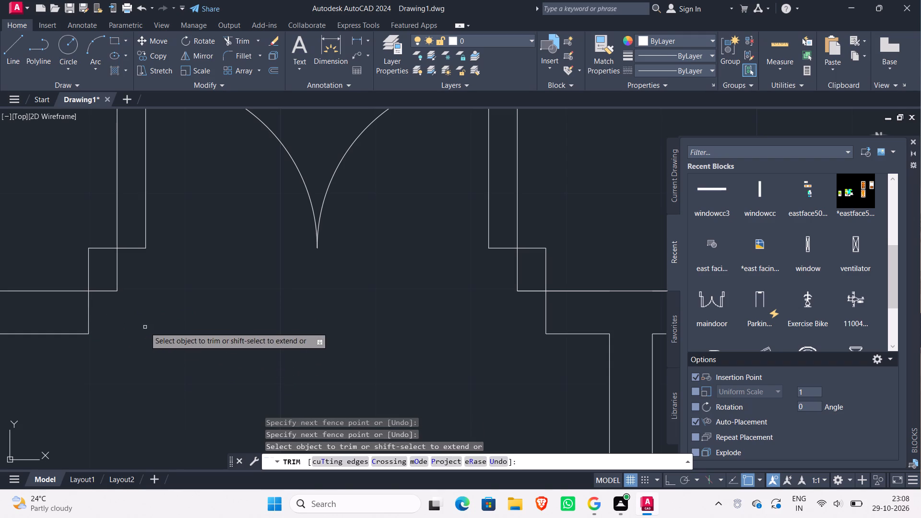
key(Escape)
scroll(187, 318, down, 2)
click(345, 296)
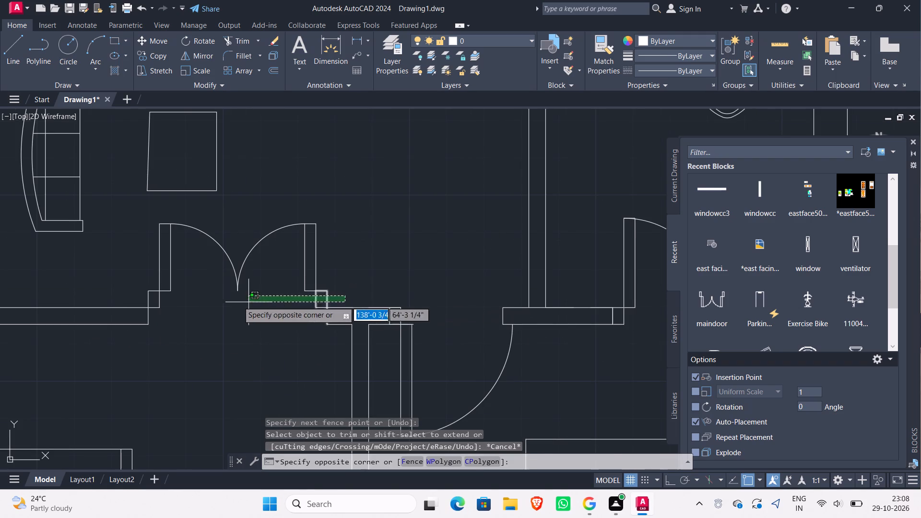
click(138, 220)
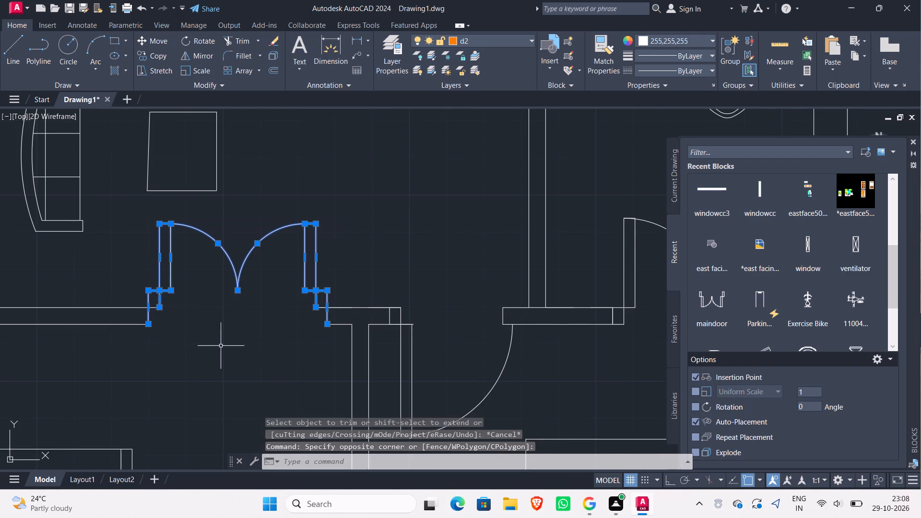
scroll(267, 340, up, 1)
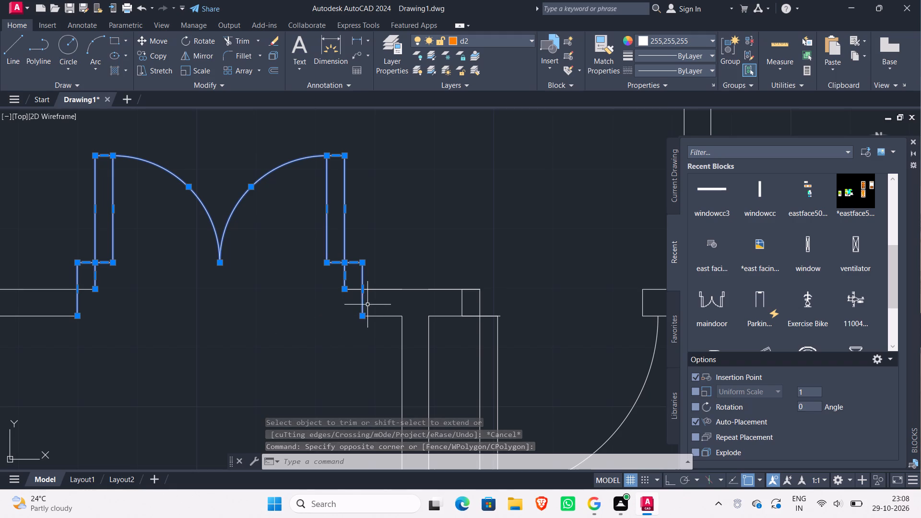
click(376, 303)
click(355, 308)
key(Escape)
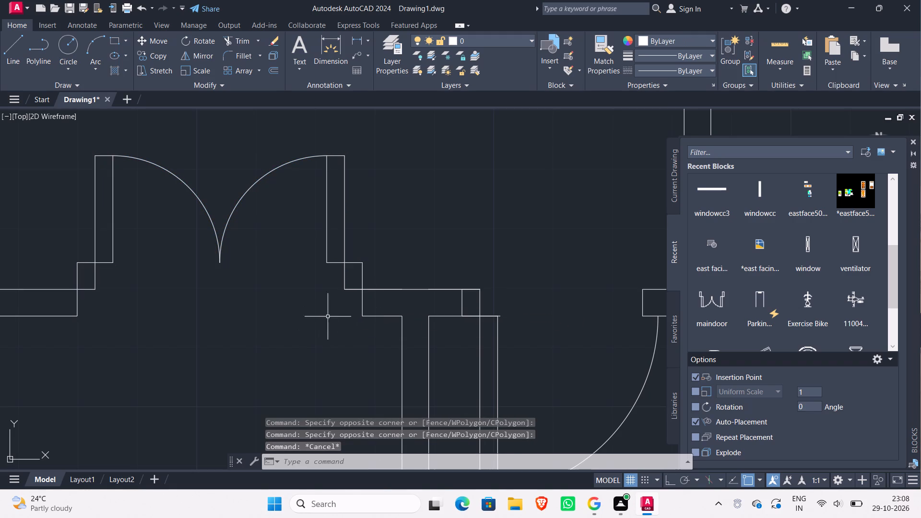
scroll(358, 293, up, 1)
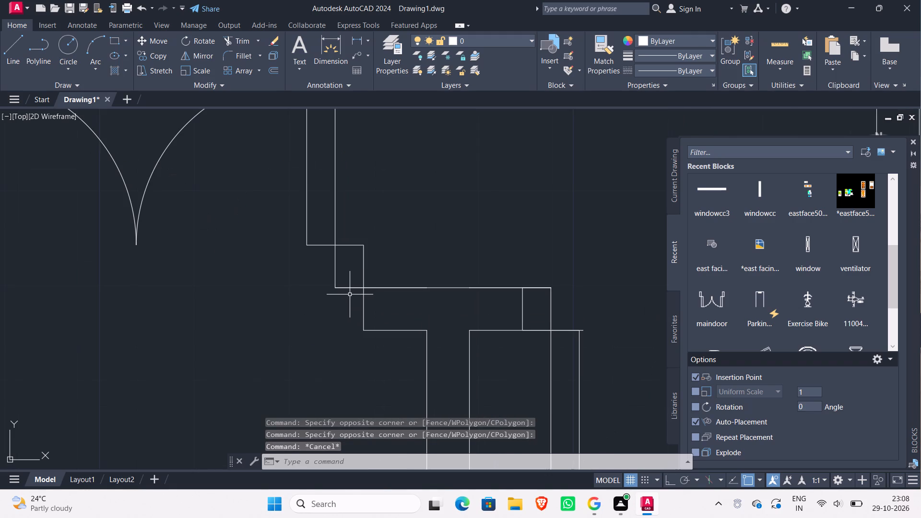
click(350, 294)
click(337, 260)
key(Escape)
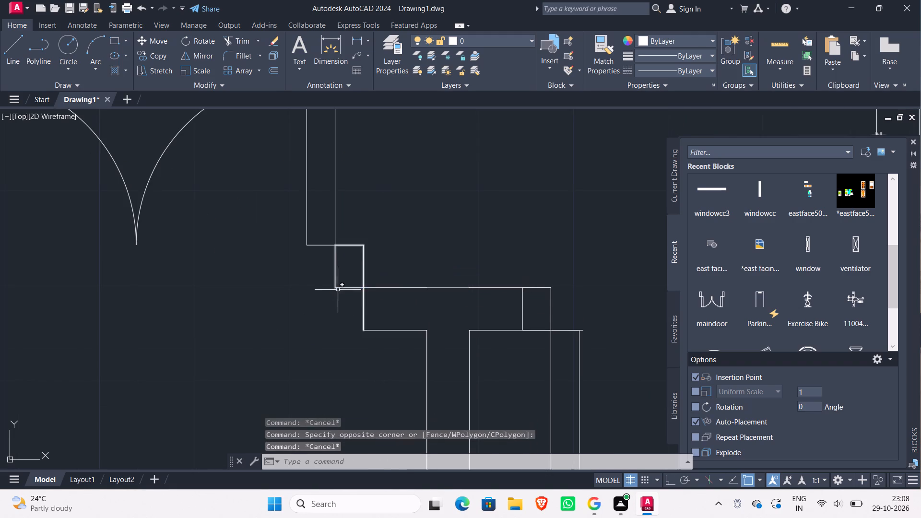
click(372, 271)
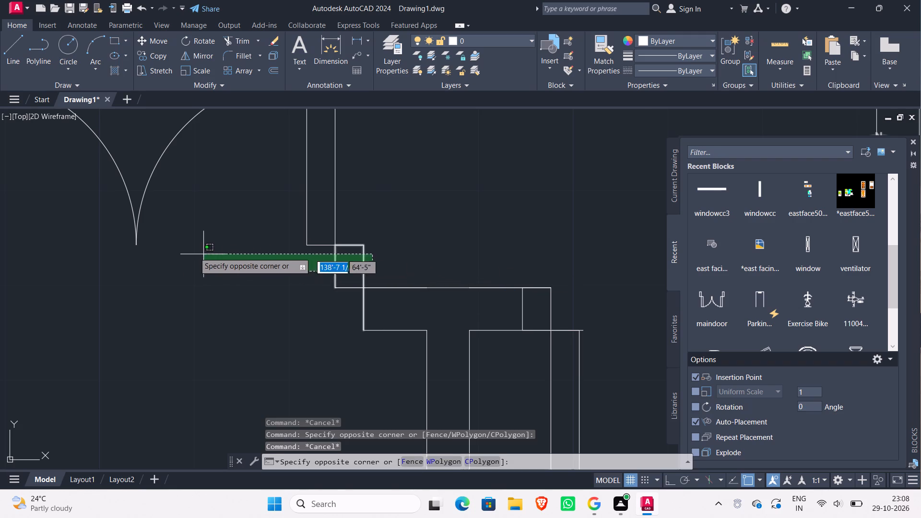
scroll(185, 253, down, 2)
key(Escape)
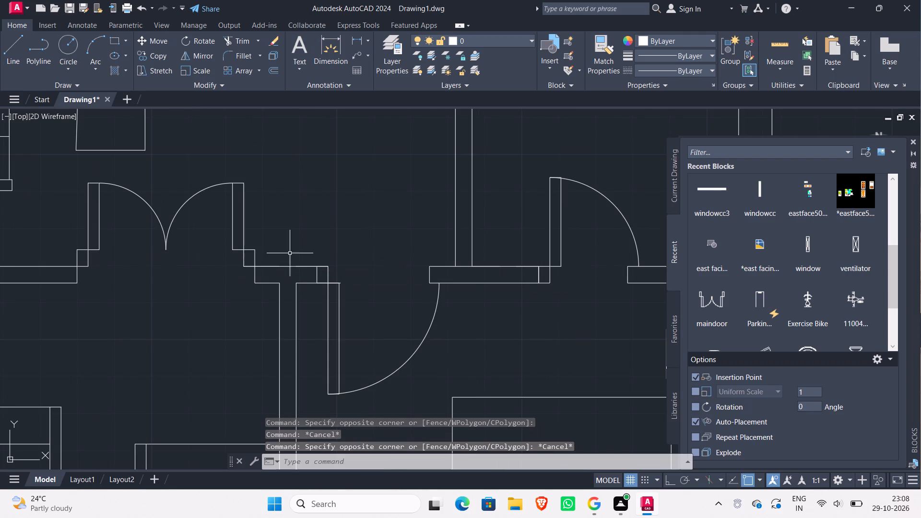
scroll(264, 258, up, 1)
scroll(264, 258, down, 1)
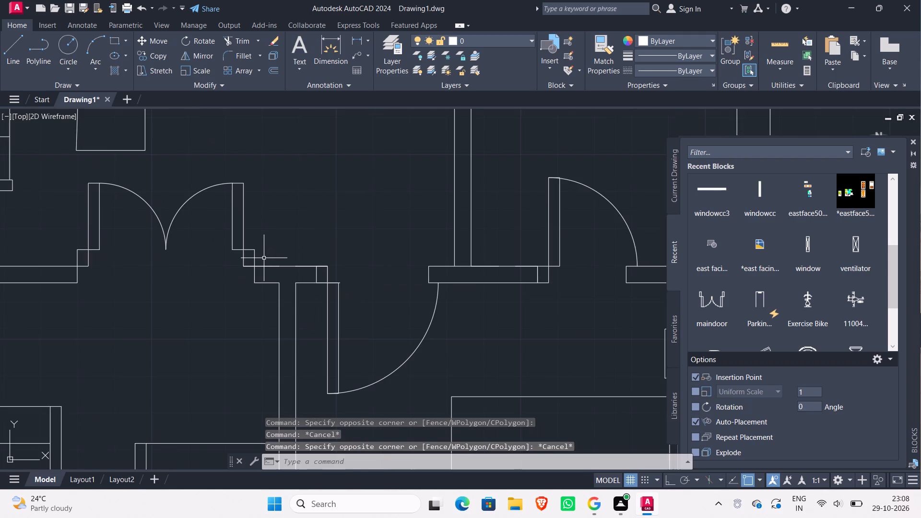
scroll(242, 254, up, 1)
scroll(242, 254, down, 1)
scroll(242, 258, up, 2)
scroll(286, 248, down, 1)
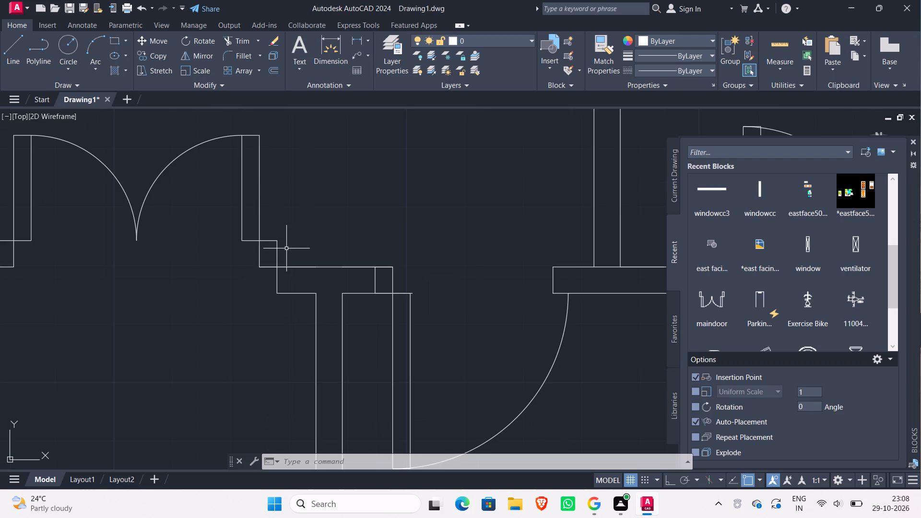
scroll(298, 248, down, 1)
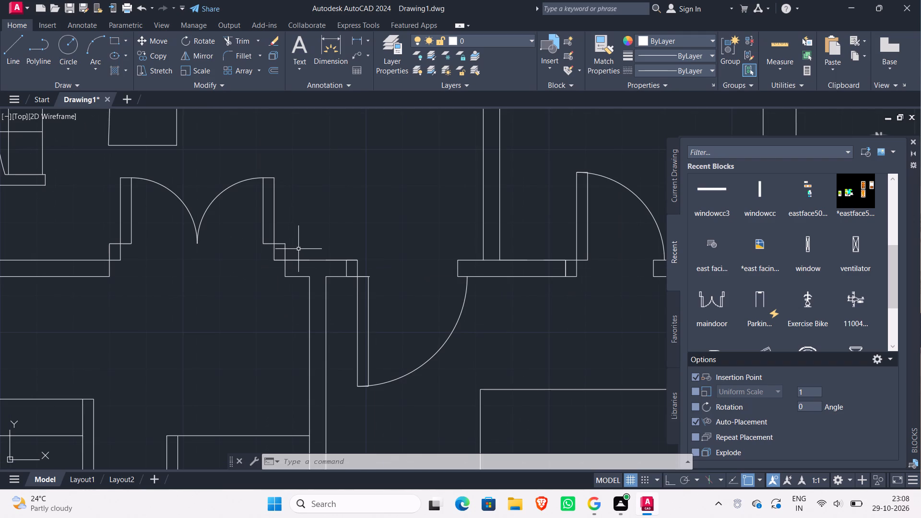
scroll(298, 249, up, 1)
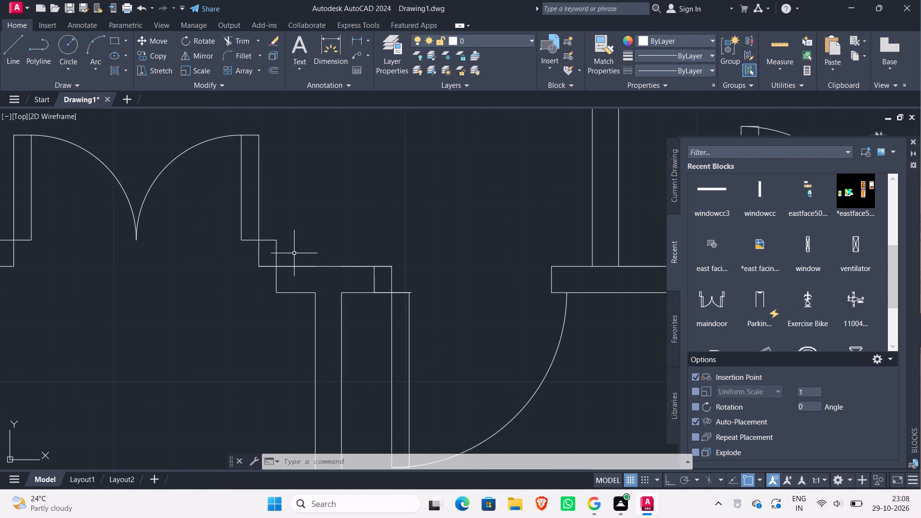
Move the double door with both stepped jamb outlines 4 1/2" down, from the wall's upper line to its lower line.
click(288, 255)
click(228, 255)
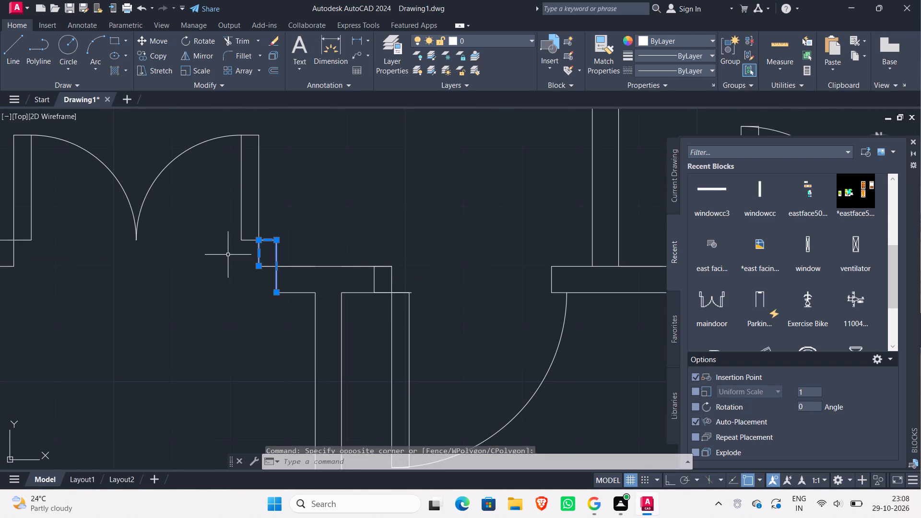
scroll(229, 303, up, 3)
scroll(229, 303, down, 2)
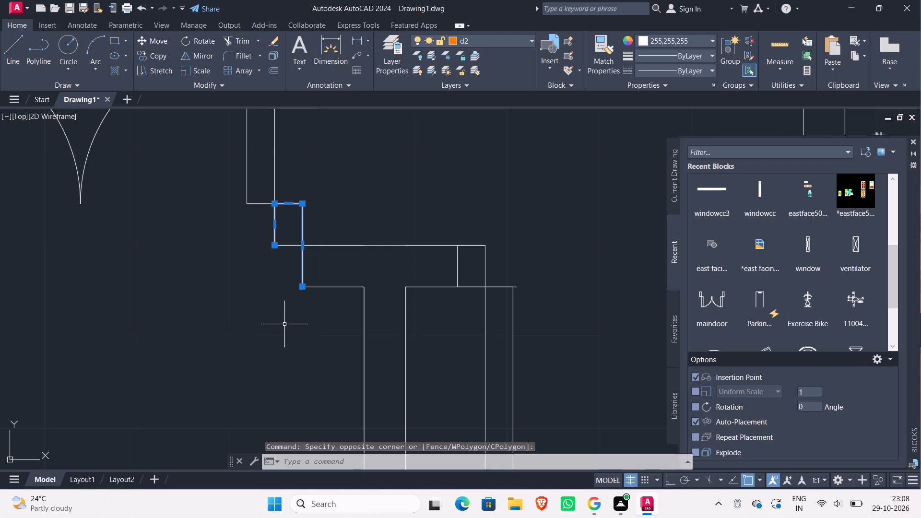
scroll(285, 324, down, 1)
scroll(245, 315, down, 1)
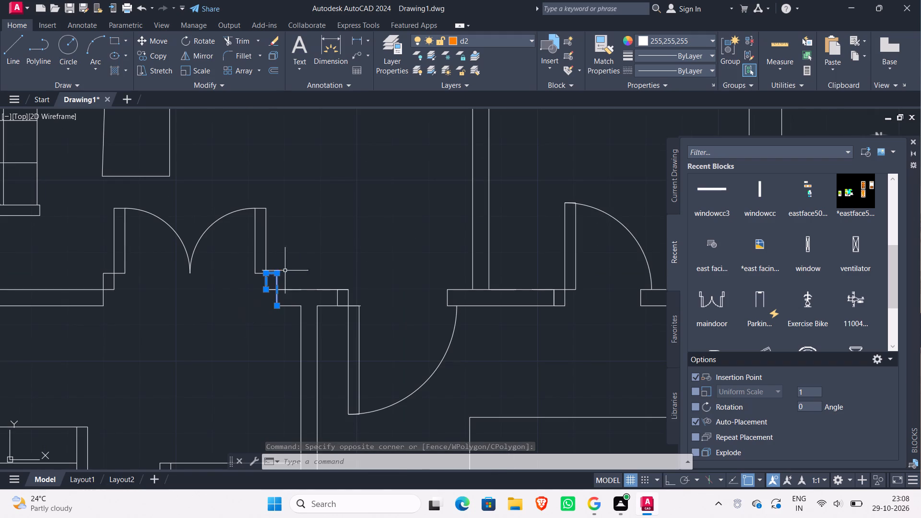
click(298, 273)
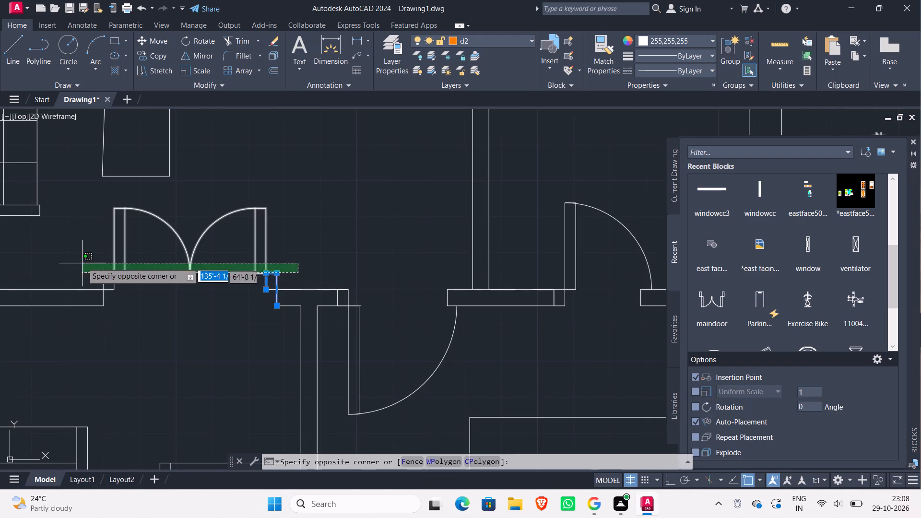
key(Escape)
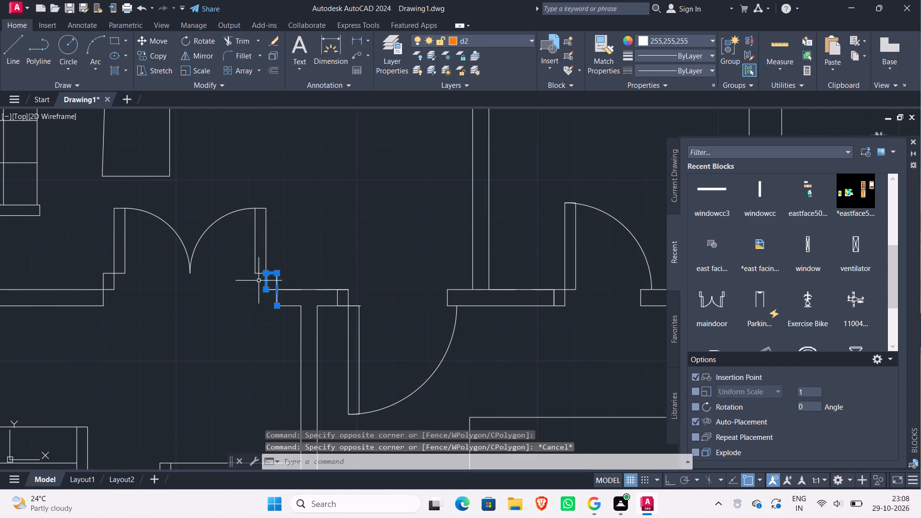
click(288, 279)
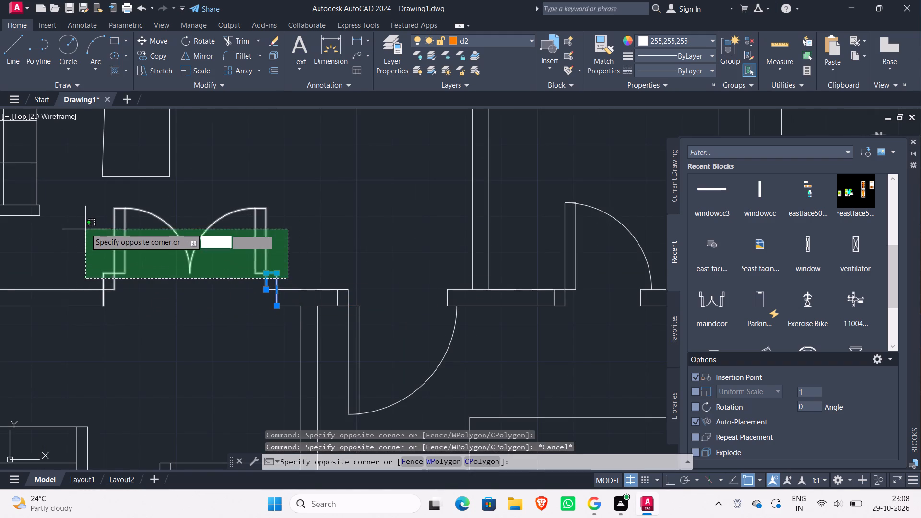
click(89, 213)
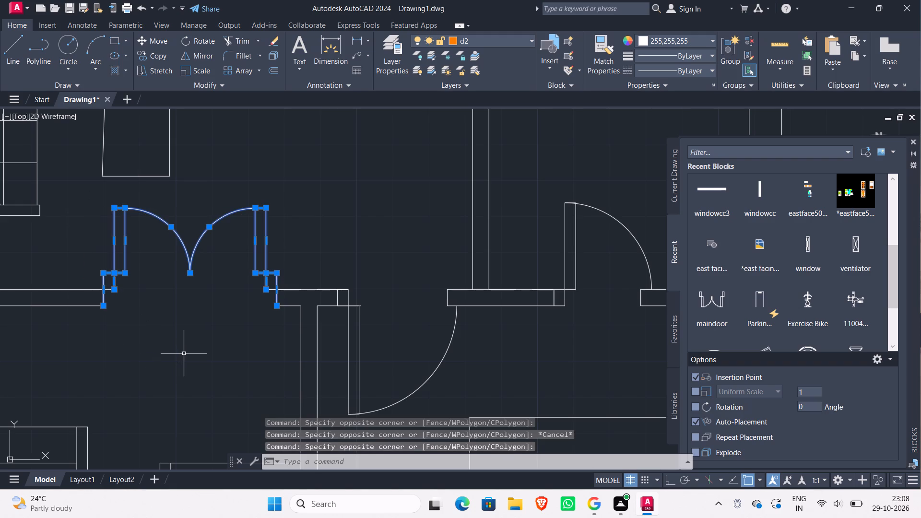
scroll(194, 337, up, 1)
scroll(194, 337, down, 1)
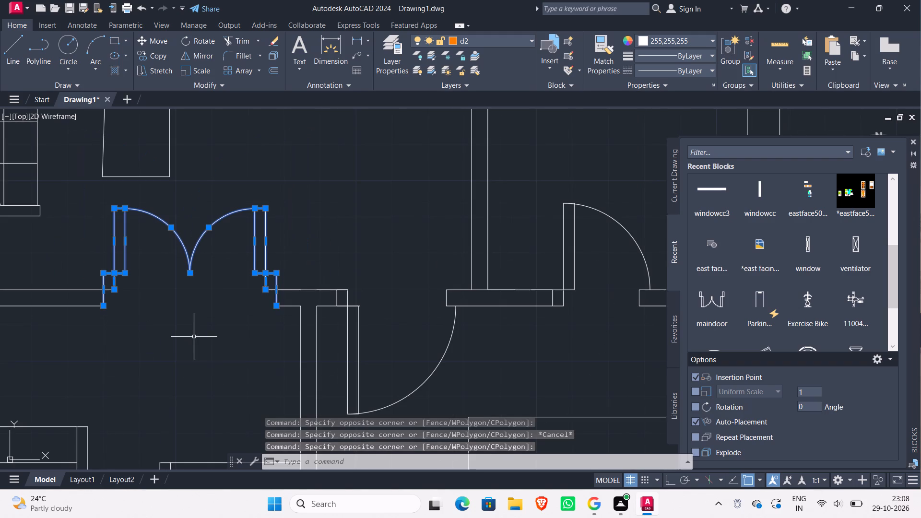
key(m)
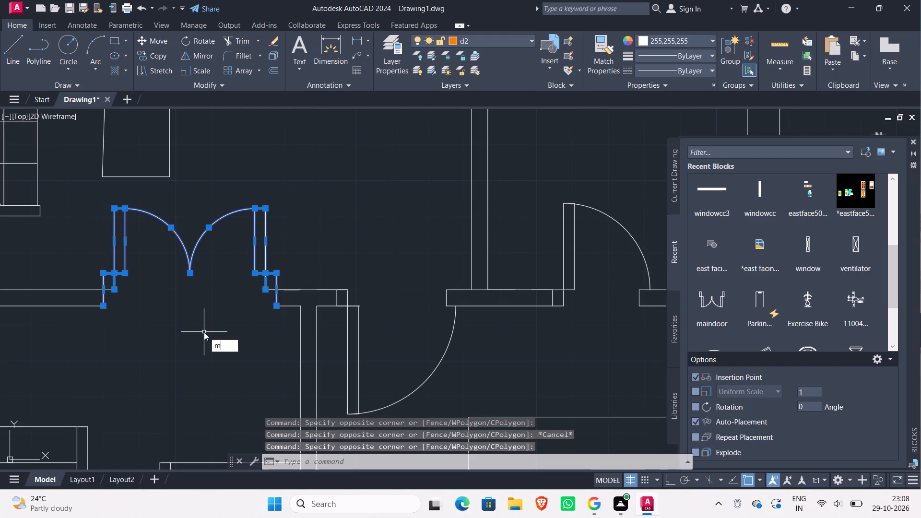
key(Return)
scroll(246, 307, up, 2)
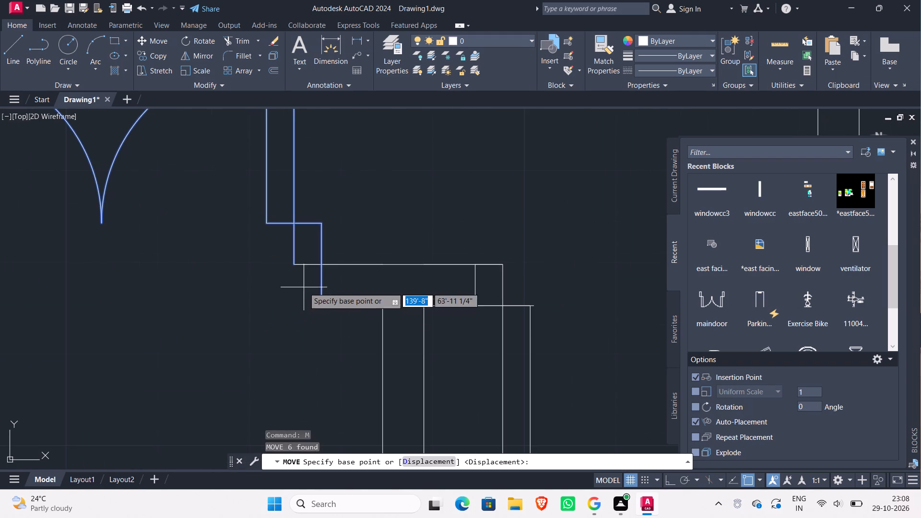
scroll(312, 277, up, 2)
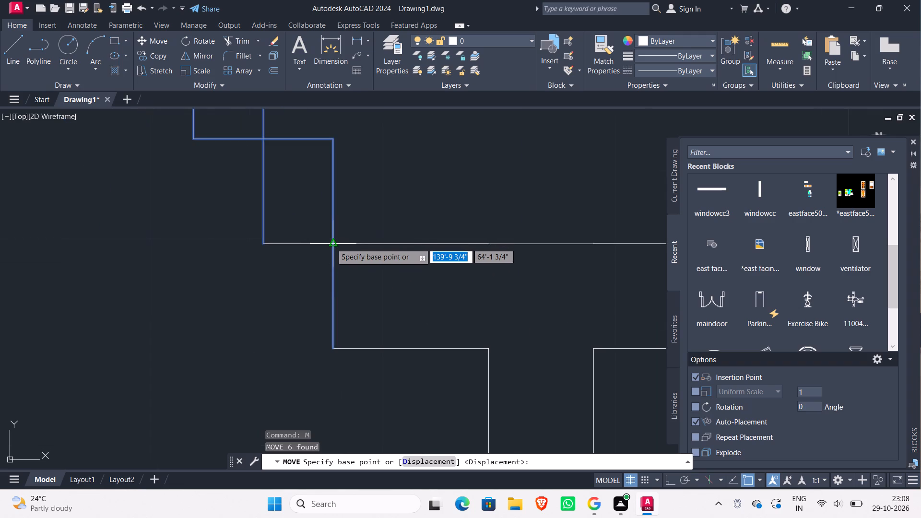
click(331, 243)
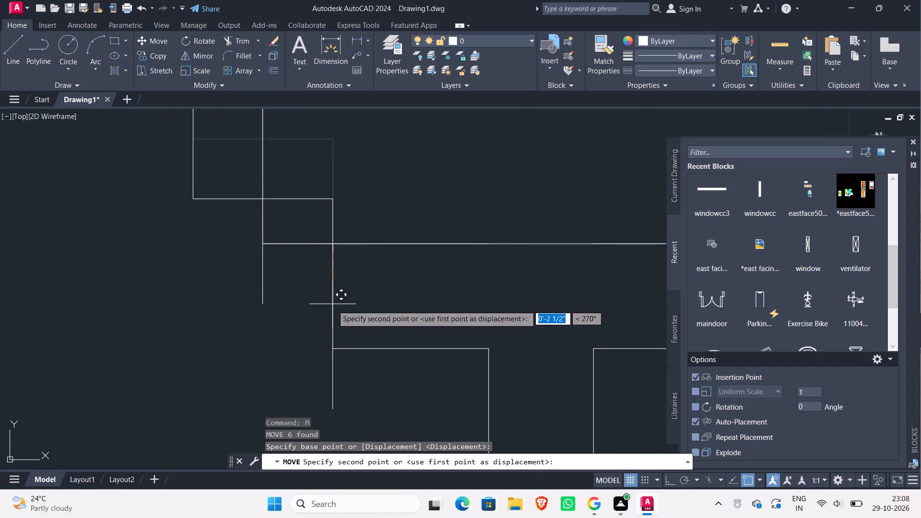
click(333, 350)
Trim the outer jamb line ends that project below the wall's lower line on both sides of the double door.
scroll(307, 381, down, 3)
middle_drag(307, 381, 307, 380)
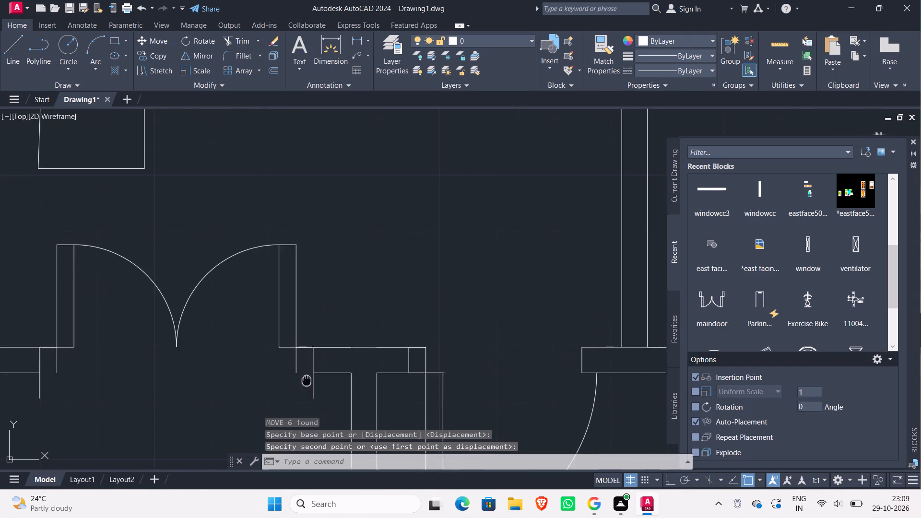
middle_drag(307, 380, 331, 341)
key(Escape)
key(t)
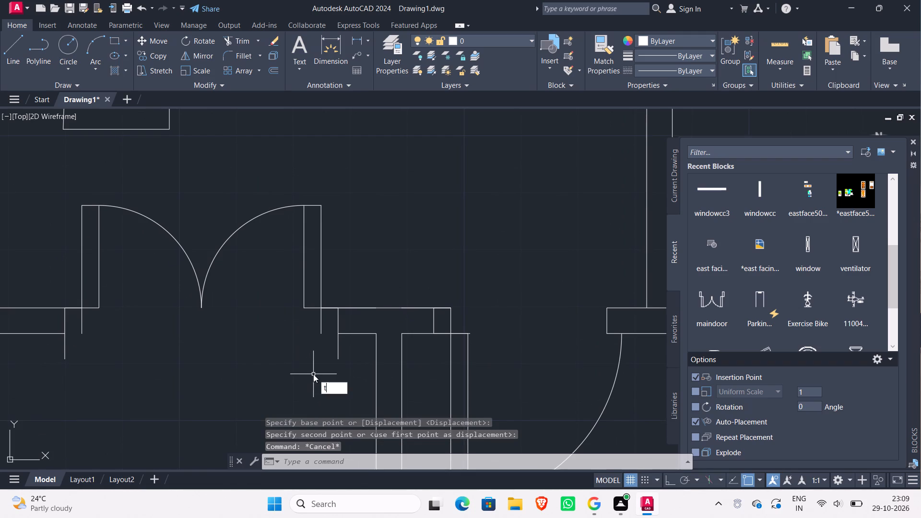
key(r)
key(Return)
key(Return)
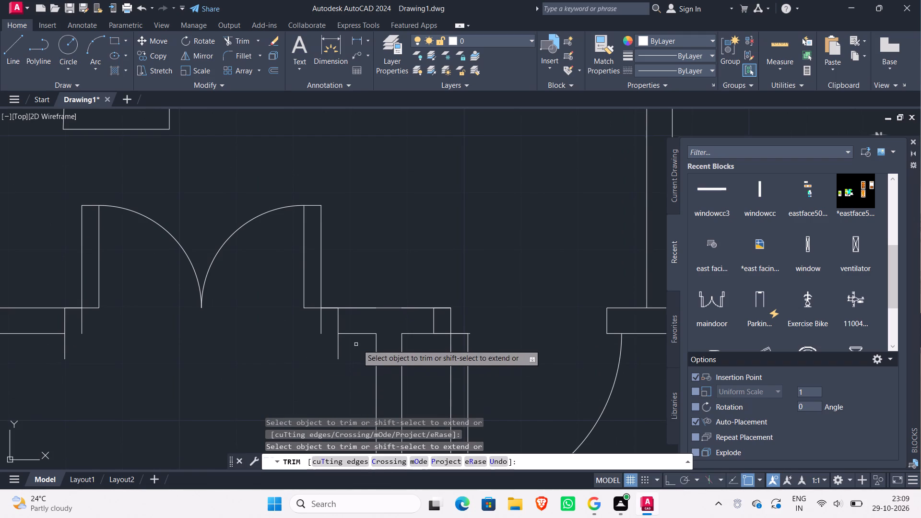
click(353, 343)
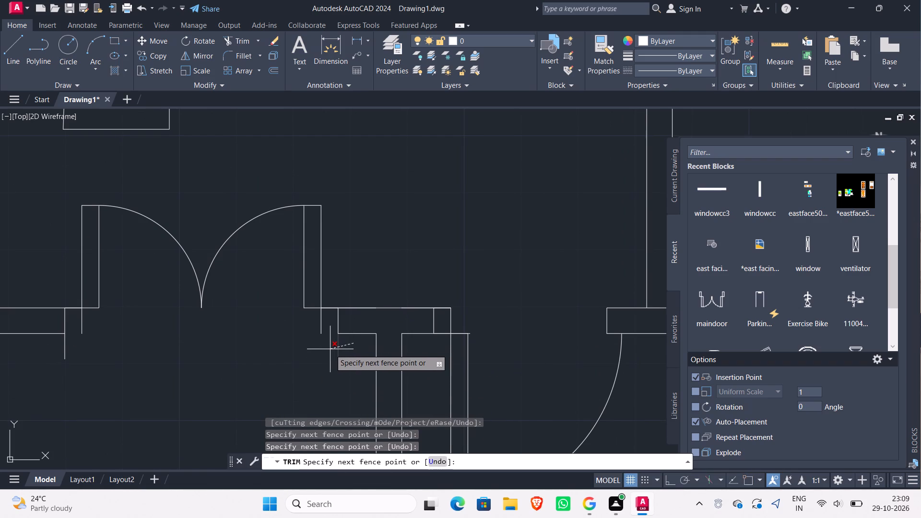
click(330, 349)
click(50, 350)
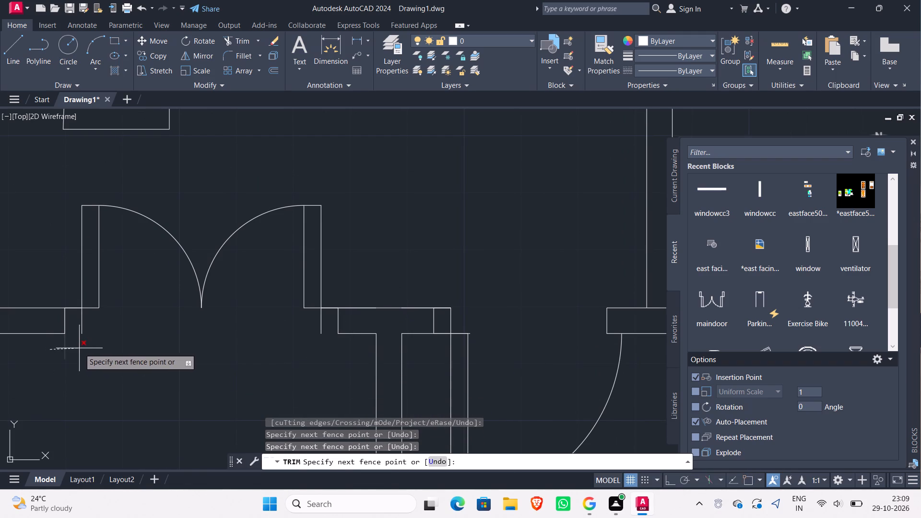
click(79, 348)
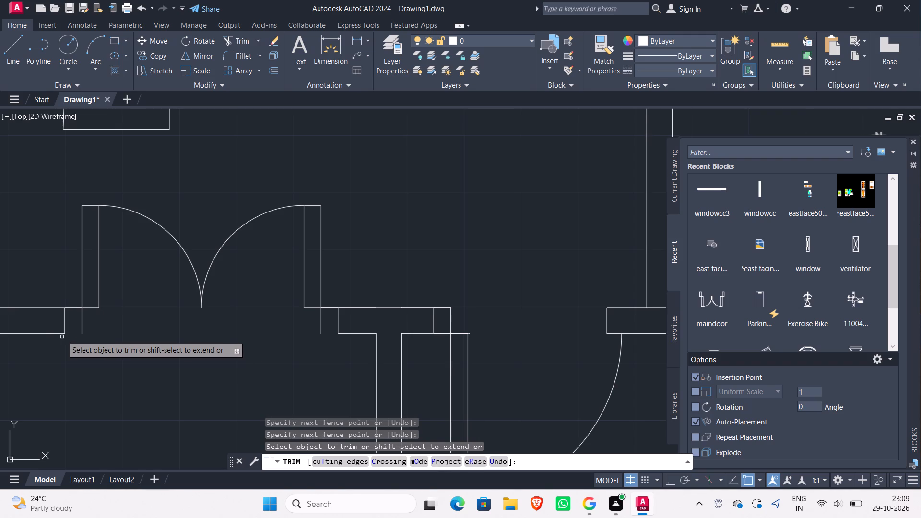
Extend the wall's lower lines on both sides of the double door to meet its inner jamb lines.
shift+click(60, 334)
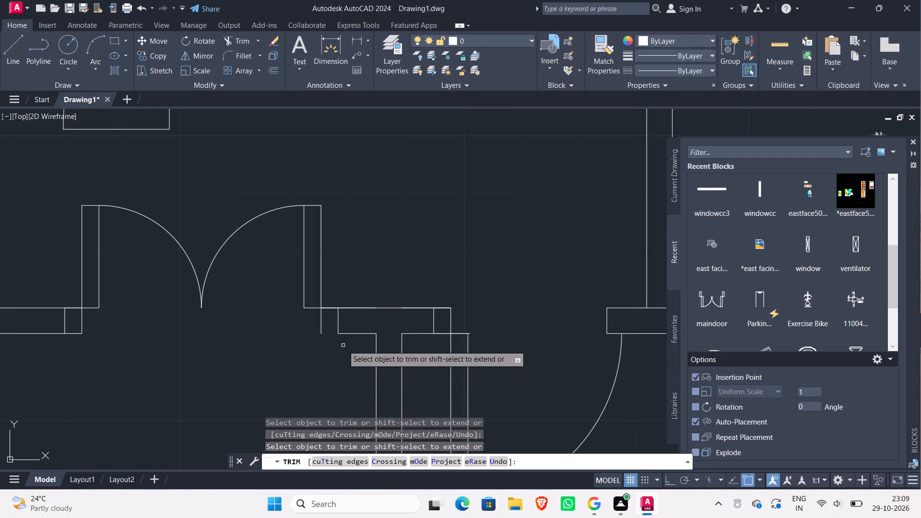
shift+click(343, 335)
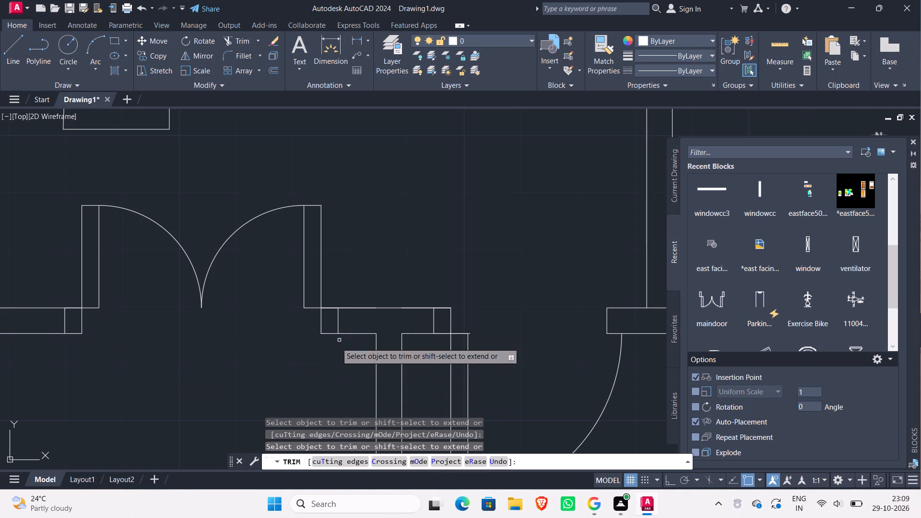
Compare the whole drafted plan and its door placements with the 20FT x 40FT reference image.
scroll(248, 377, down, 3)
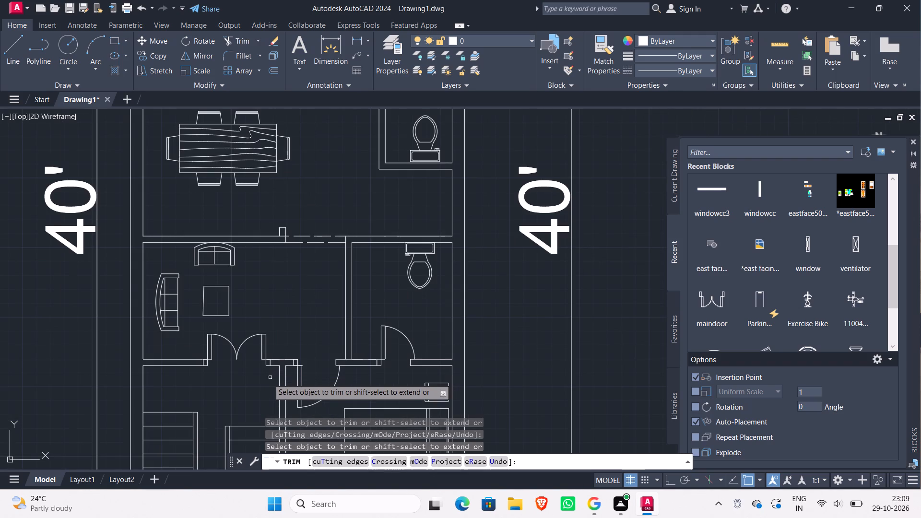
middle_drag(252, 384, 272, 331)
scroll(272, 331, down, 3)
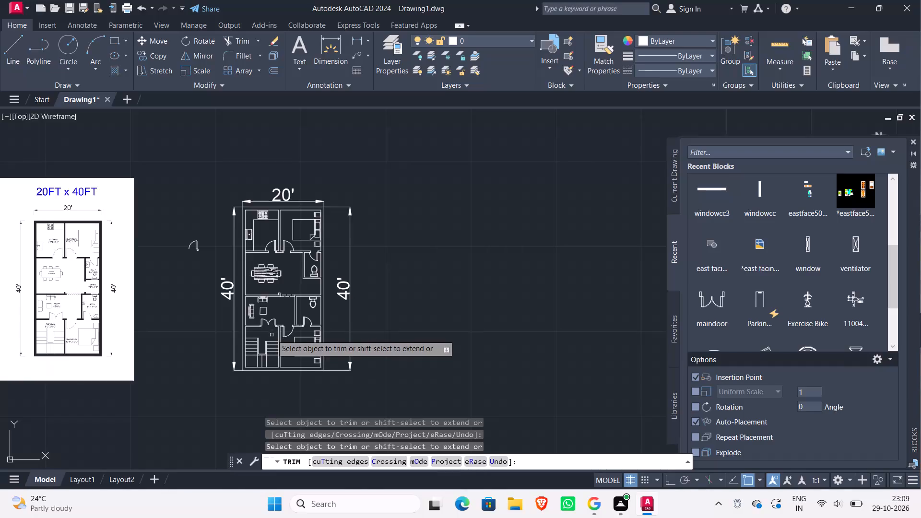
scroll(272, 335, up, 1)
middle_drag(272, 335, 366, 323)
middle_drag(260, 358, 272, 358)
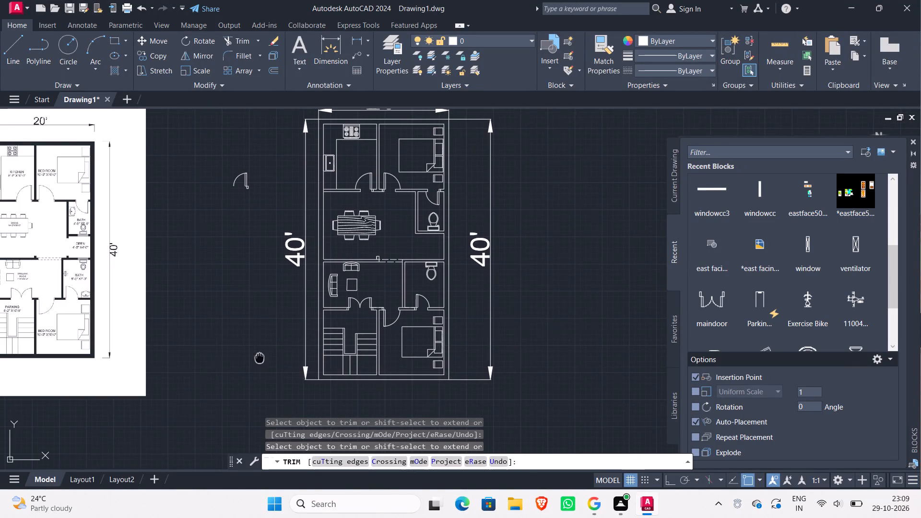
middle_drag(272, 358, 301, 358)
middle_click(301, 358)
scroll(301, 358, up, 1)
middle_click(301, 358)
middle_drag(227, 368, 339, 364)
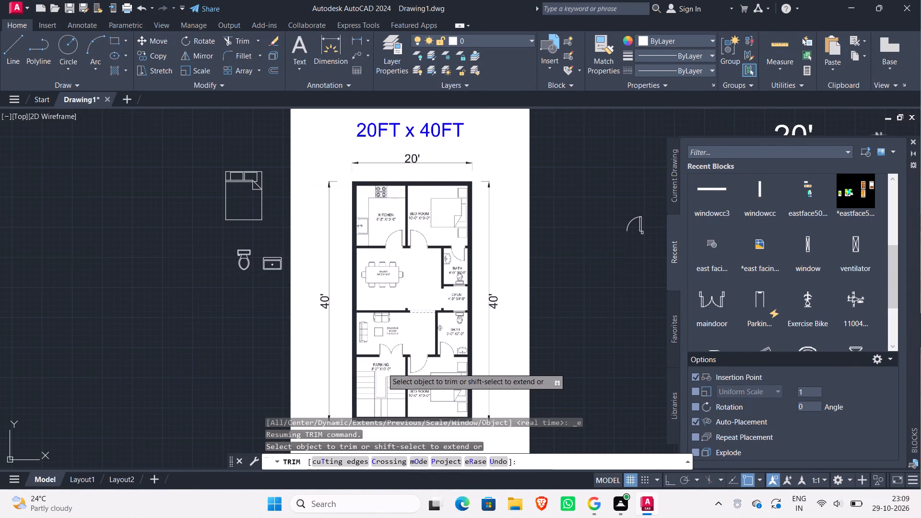
scroll(427, 353, down, 1)
middle_drag(496, 360, 401, 360)
key(Escape)
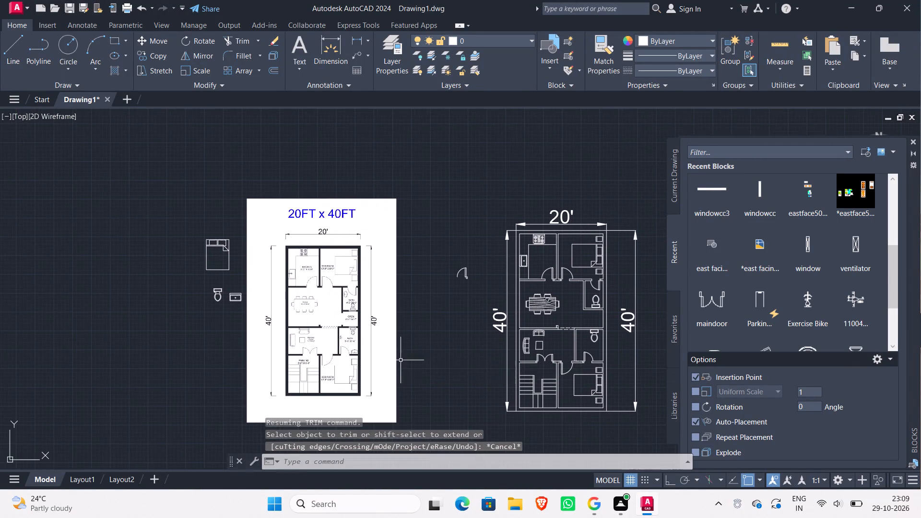
scroll(422, 359, down, 1)
middle_drag(422, 359, 352, 342)
scroll(352, 342, up, 1)
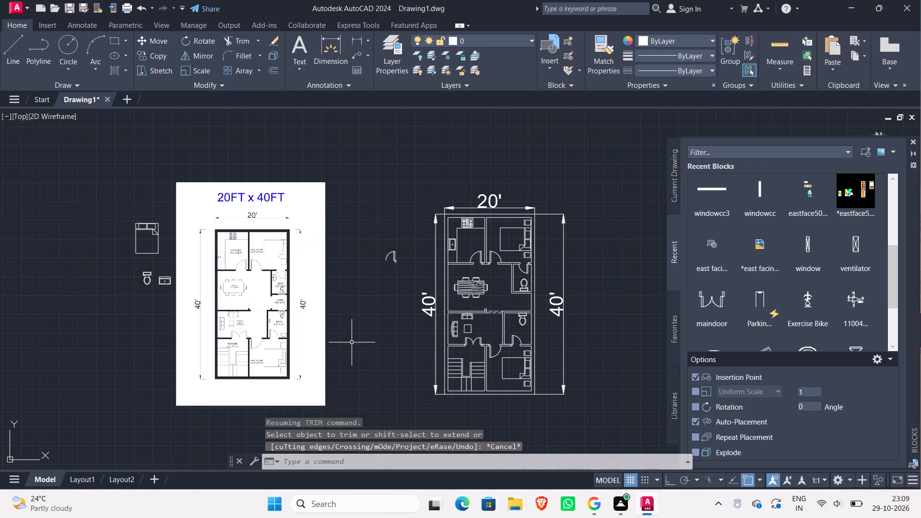
scroll(410, 364, up, 1)
scroll(410, 364, down, 1)
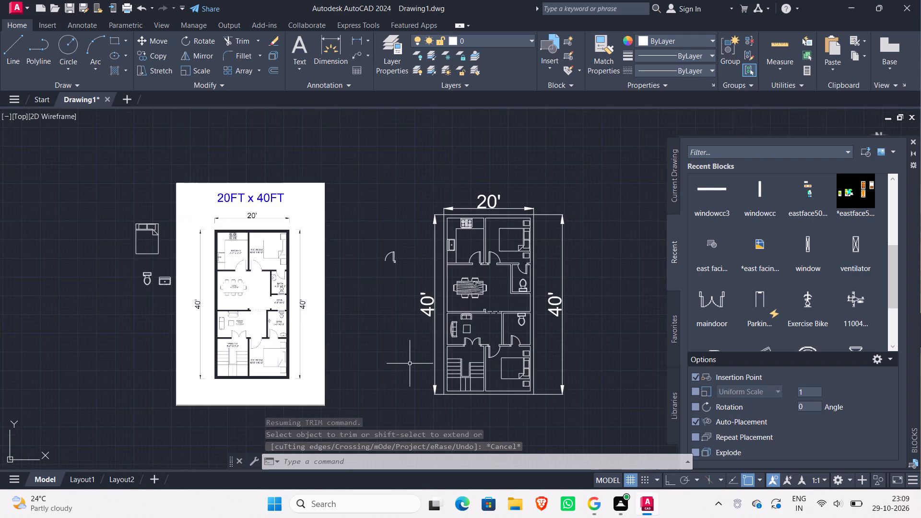
scroll(410, 364, up, 1)
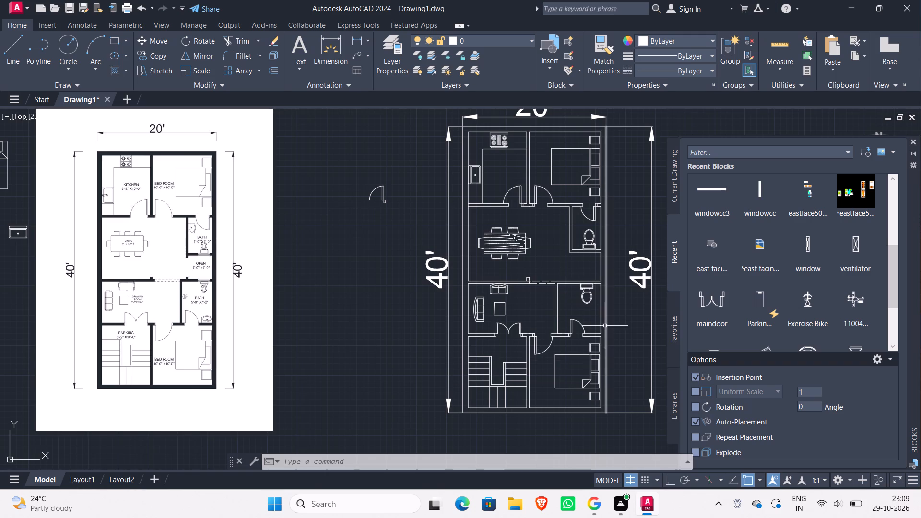
Close the Blocks palette.
click(914, 138)
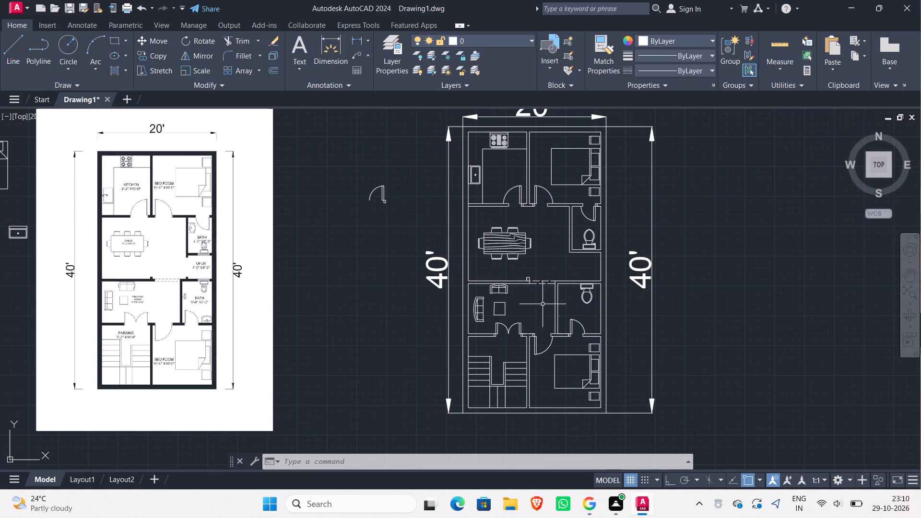
Compare the lower bath's fixtures in the reference image with the drafted bath beside the drawing room.
scroll(568, 307, up, 1)
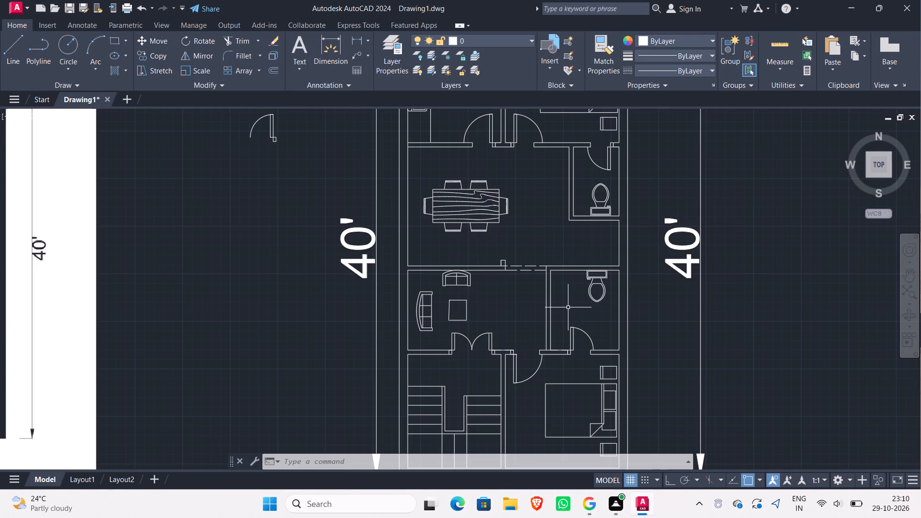
middle_drag(568, 307, 688, 274)
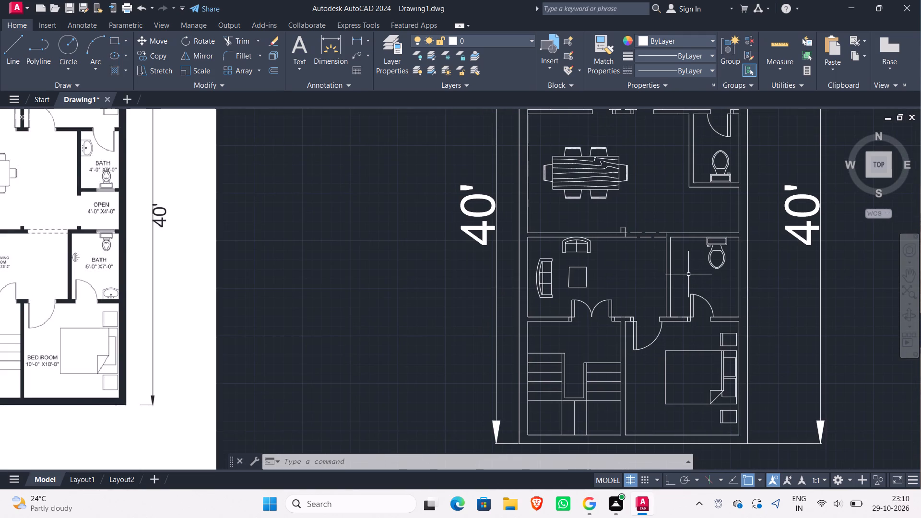
scroll(688, 274, up, 1)
scroll(688, 274, down, 1)
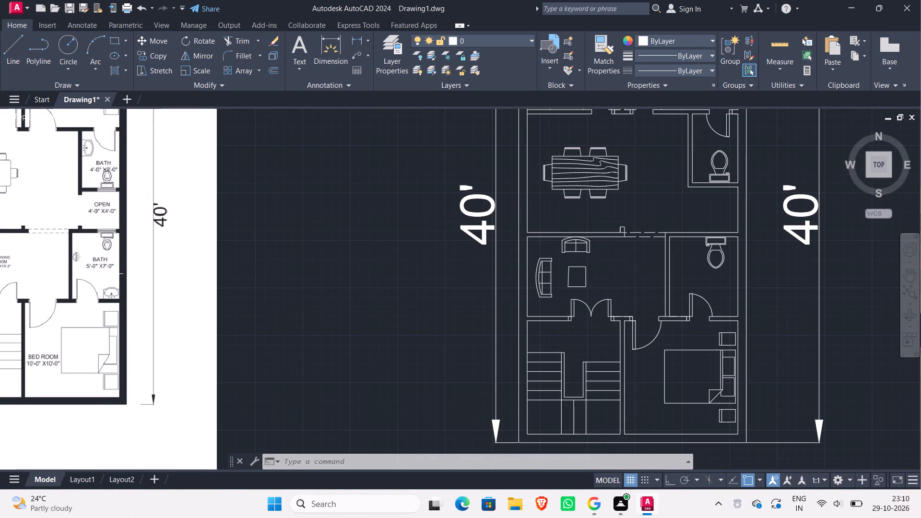
scroll(76, 272, up, 4)
scroll(75, 271, down, 3)
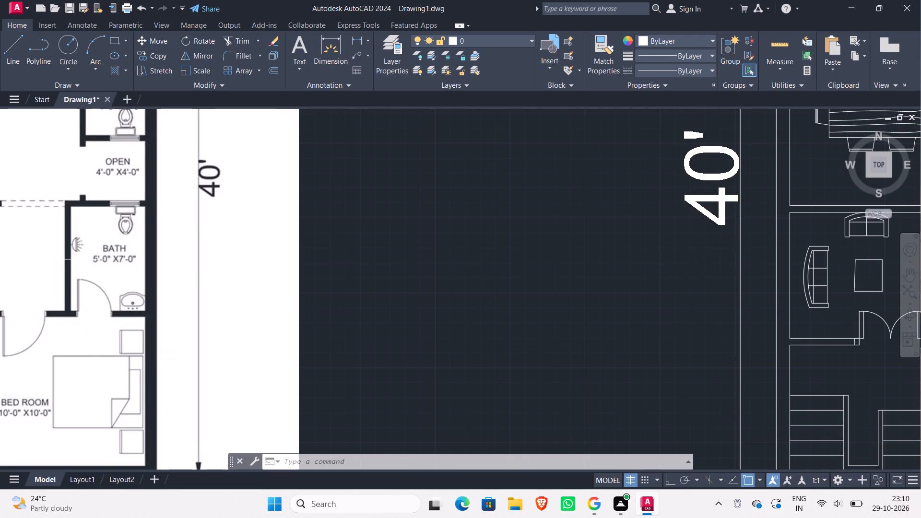
scroll(212, 249, down, 1)
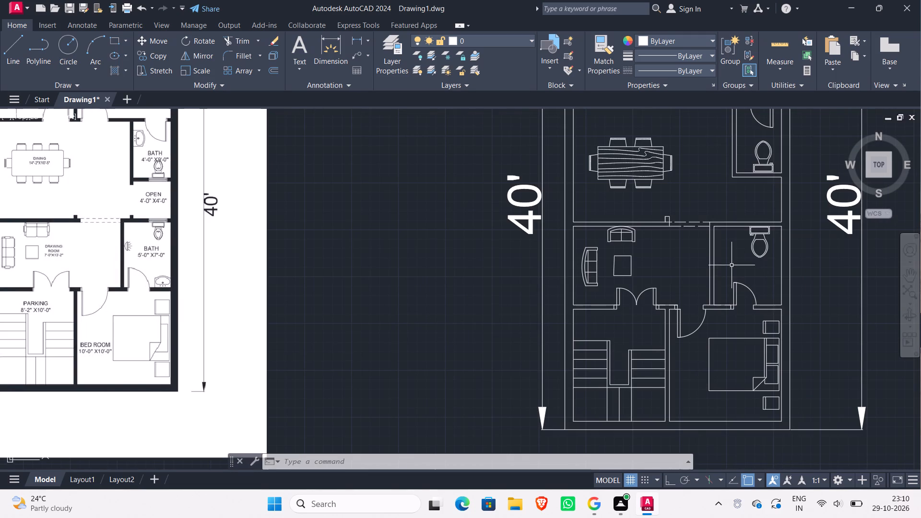
middle_drag(731, 265, 655, 262)
Draw a vertical line about 8 1/4" long in the lower bath, close to the wall shared with the drawing room.
scroll(651, 262, up, 2)
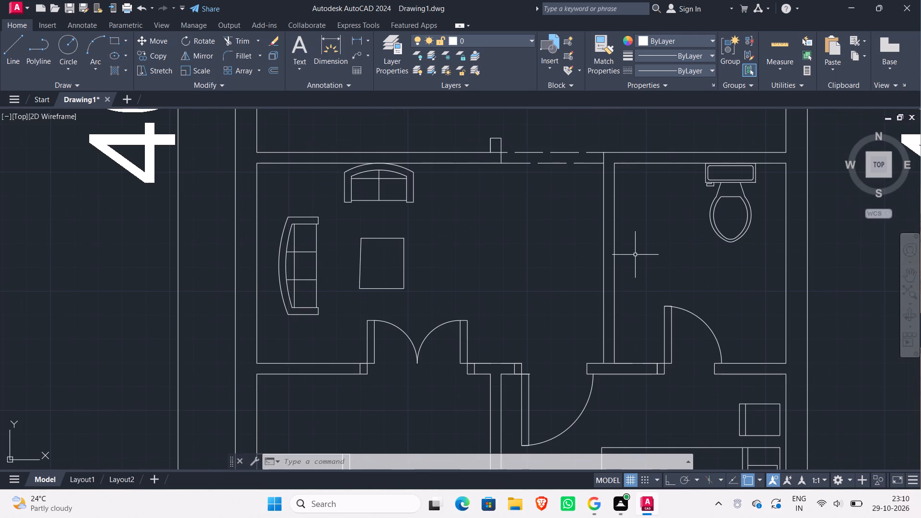
key(l)
key(Return)
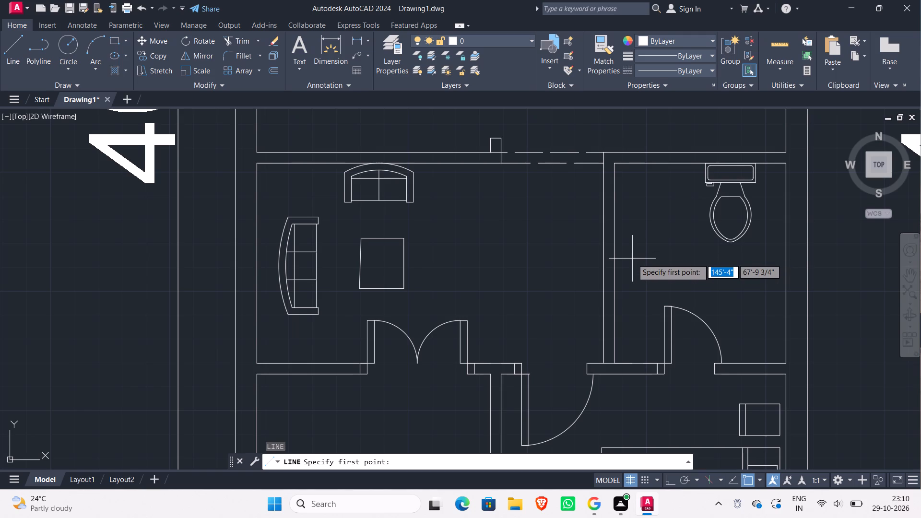
click(629, 260)
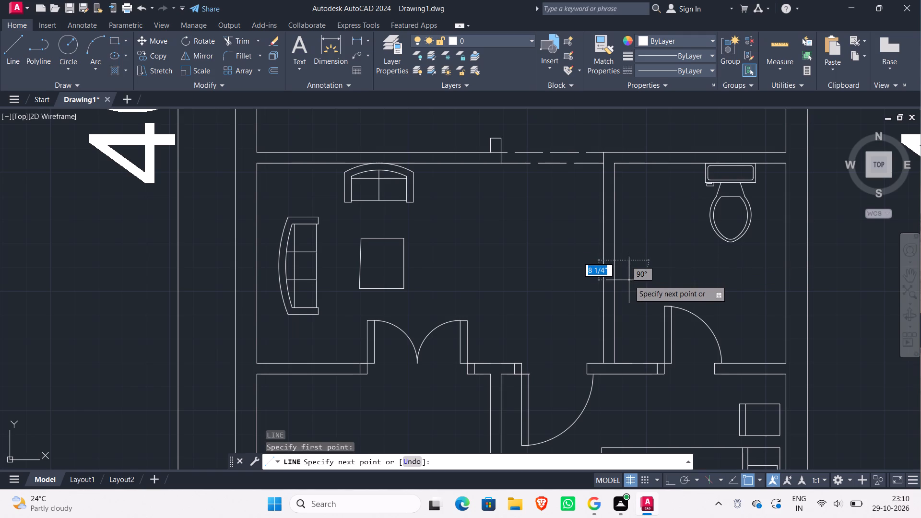
click(629, 280)
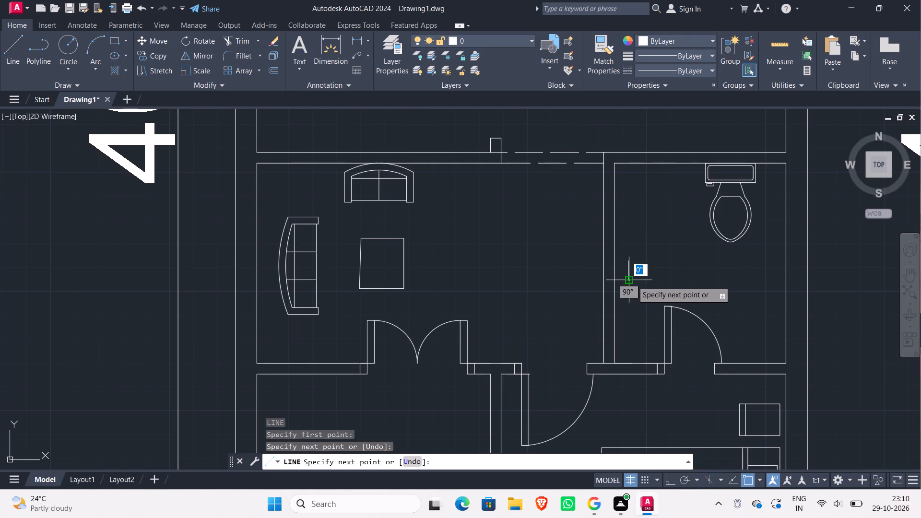
key(Escape)
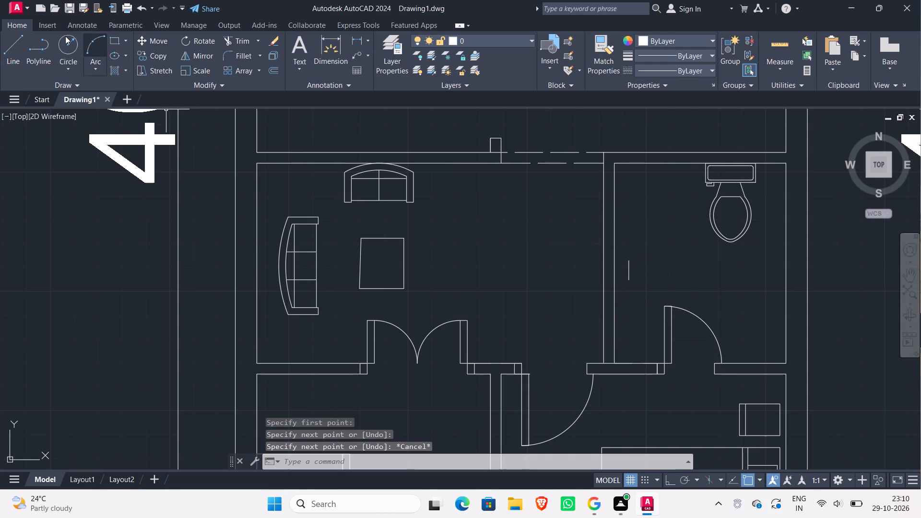
Draw a three-point arc bulging toward the wall, from the short line's upper end through its lower end to just past it.
click(90, 36)
scroll(610, 269, up, 2)
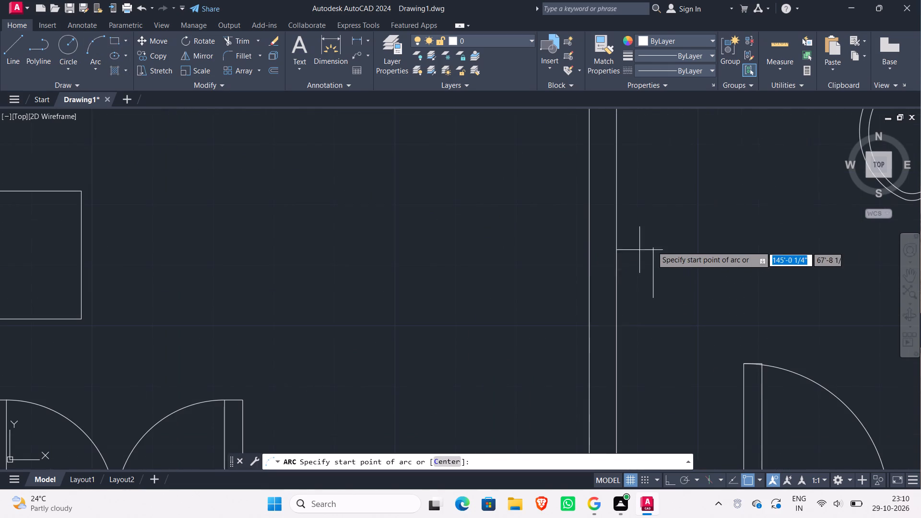
click(656, 249)
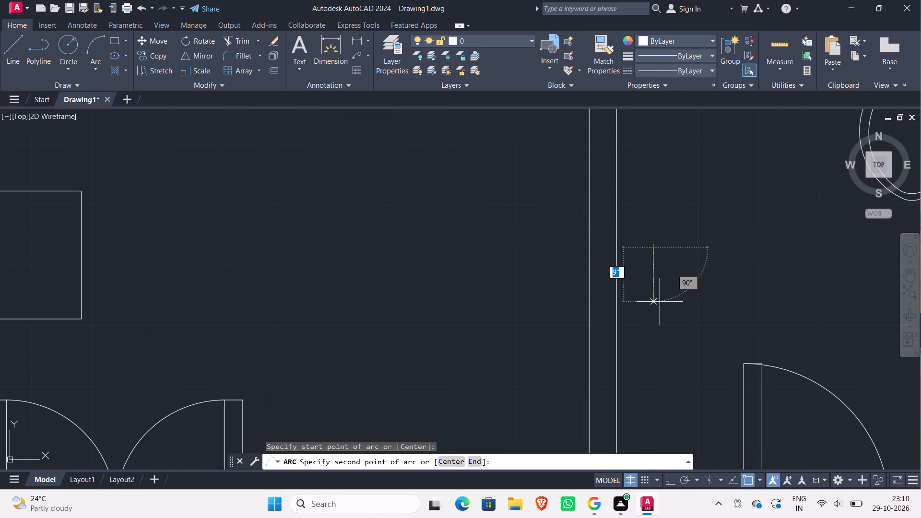
click(653, 297)
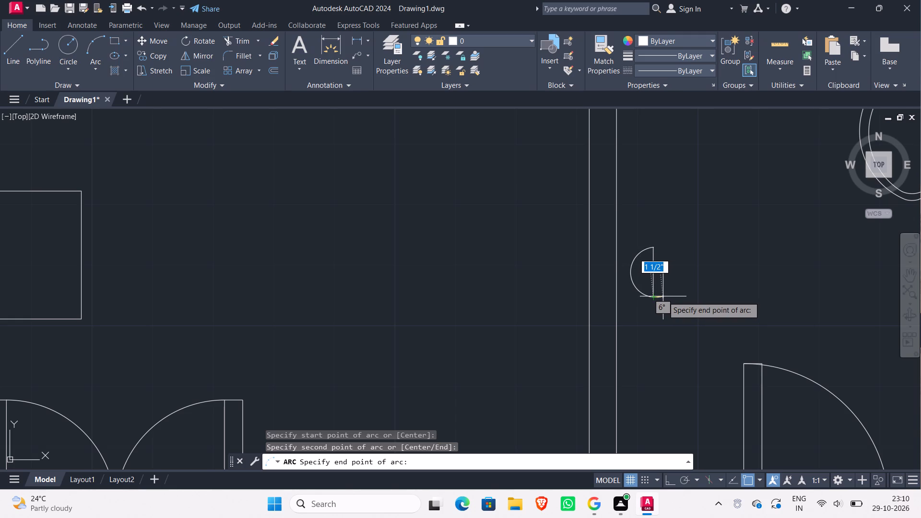
click(661, 296)
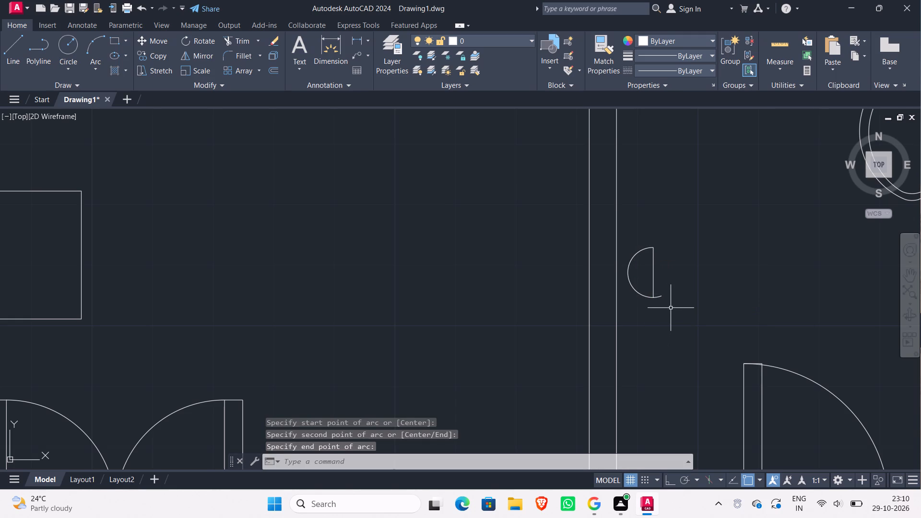
Trim the arc's short tail that projects beyond the vertical line's lower end.
text(tr)
key(Return)
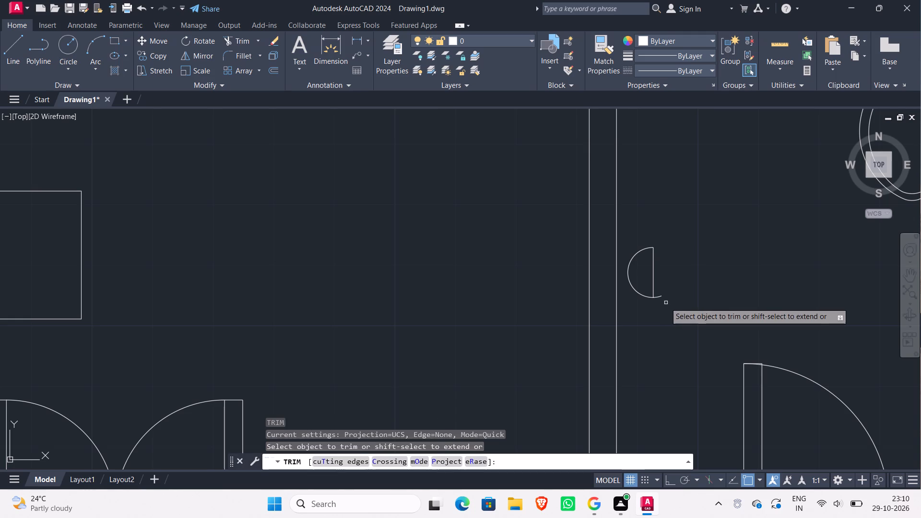
click(664, 303)
click(659, 295)
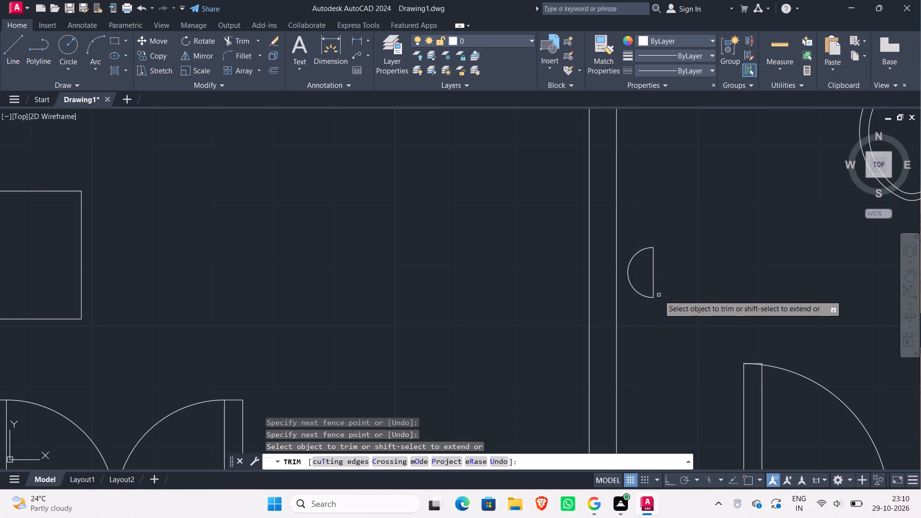
scroll(665, 292, down, 1)
key(Escape)
Begin drawing a line for the half-round shower symbol in the lower bath.
key(l)
key(Return)
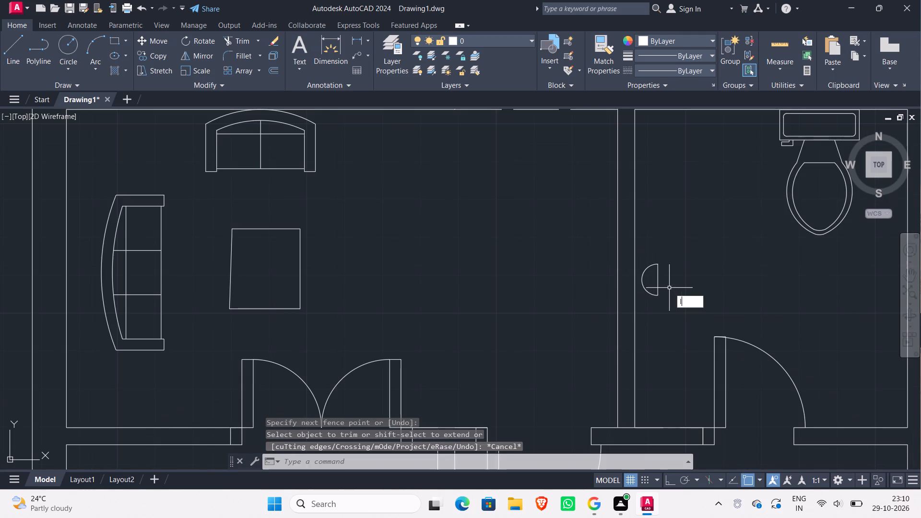
Draw two short lines, each about 2" long, joining the lower bath's wall to the curved side of the half-circle shower head.
scroll(673, 285, down, 2)
scroll(489, 299, down, 2)
scroll(224, 319, up, 1)
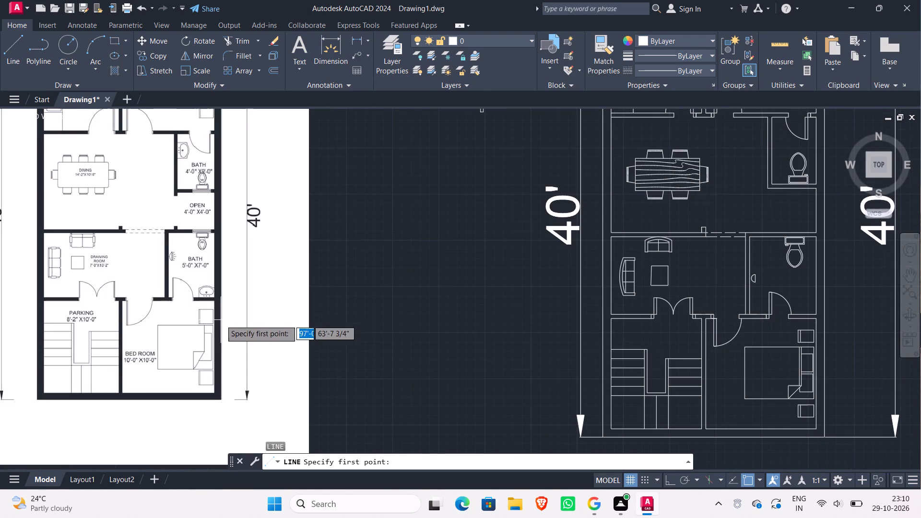
scroll(164, 275, up, 2)
scroll(693, 292, down, 1)
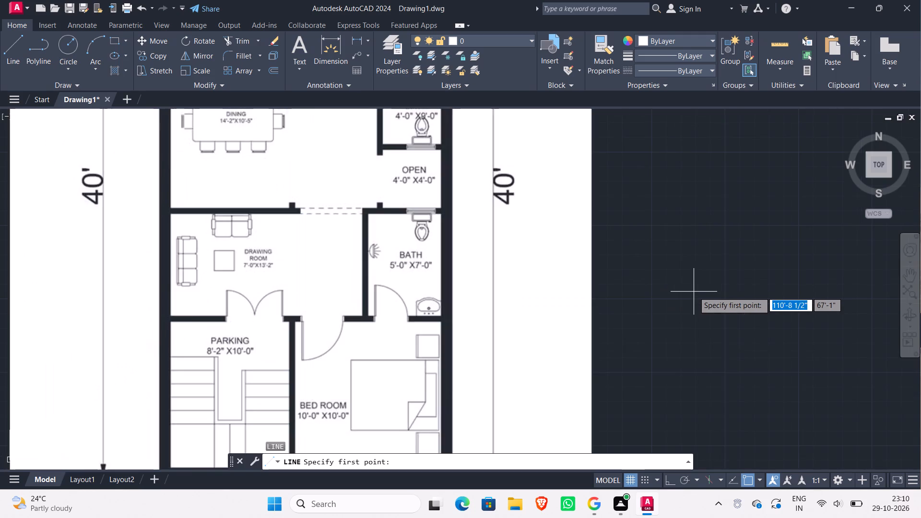
middle_drag(694, 292, 438, 288)
scroll(540, 287, down, 2)
middle_drag(729, 310, 625, 323)
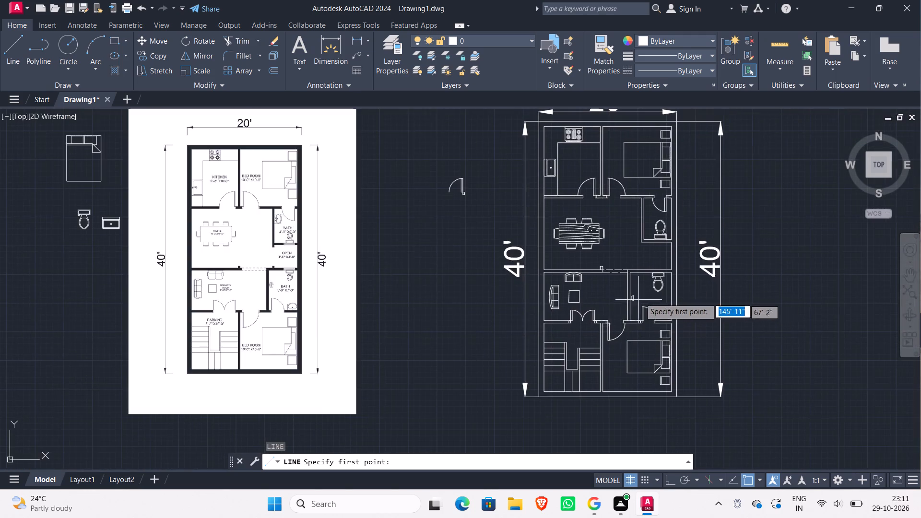
scroll(644, 296, up, 7)
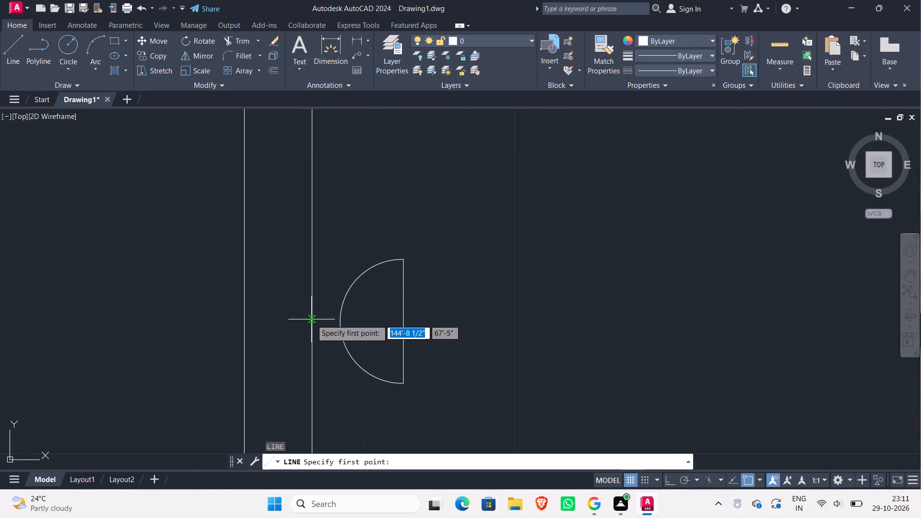
click(311, 319)
click(338, 318)
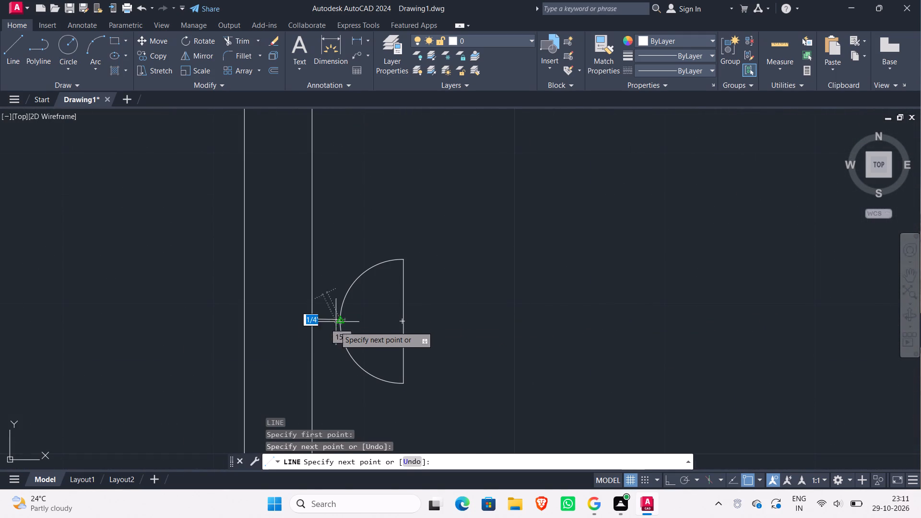
key(Escape)
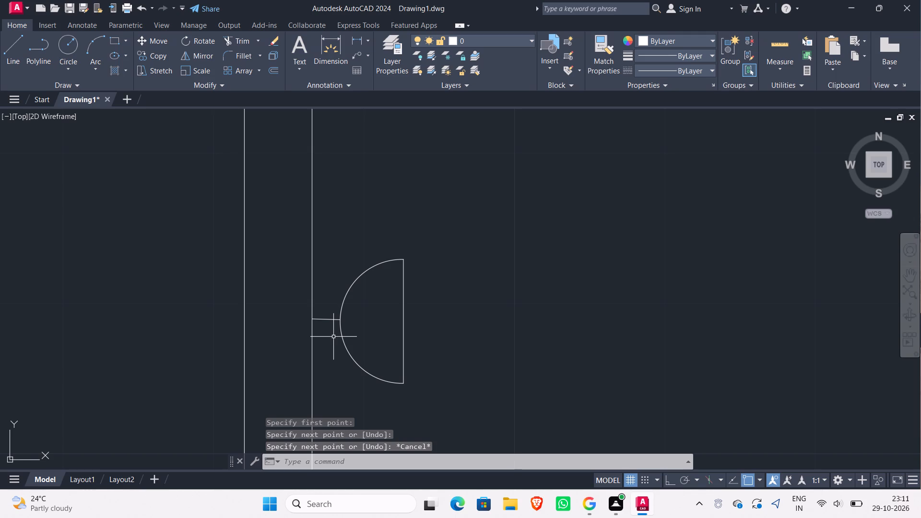
key(l)
key(Return)
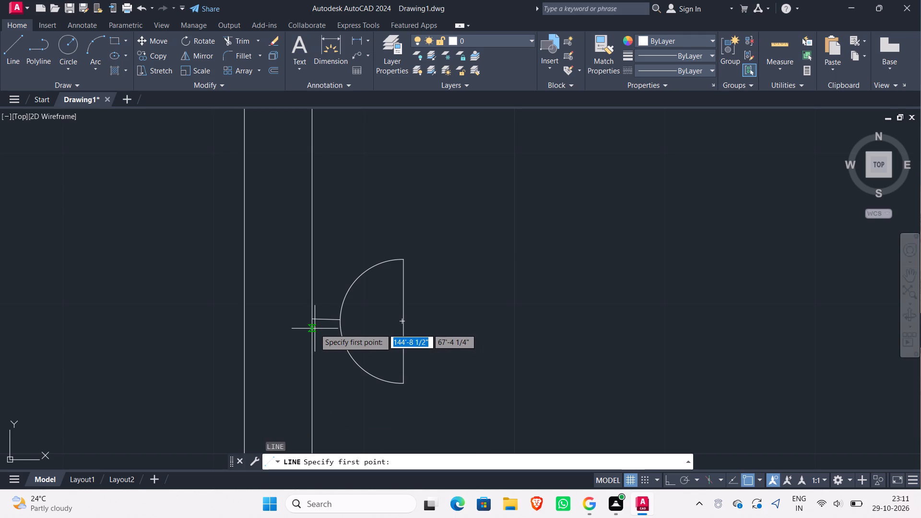
click(315, 329)
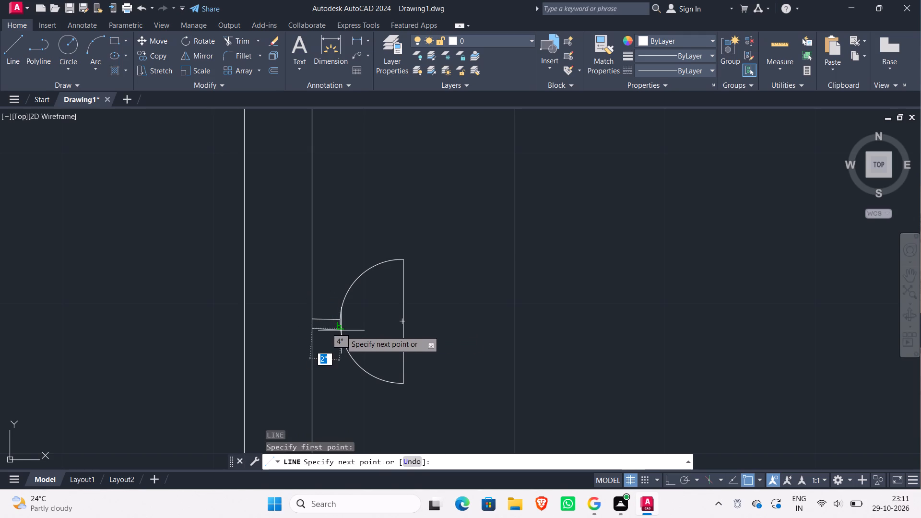
click(341, 330)
key(Escape)
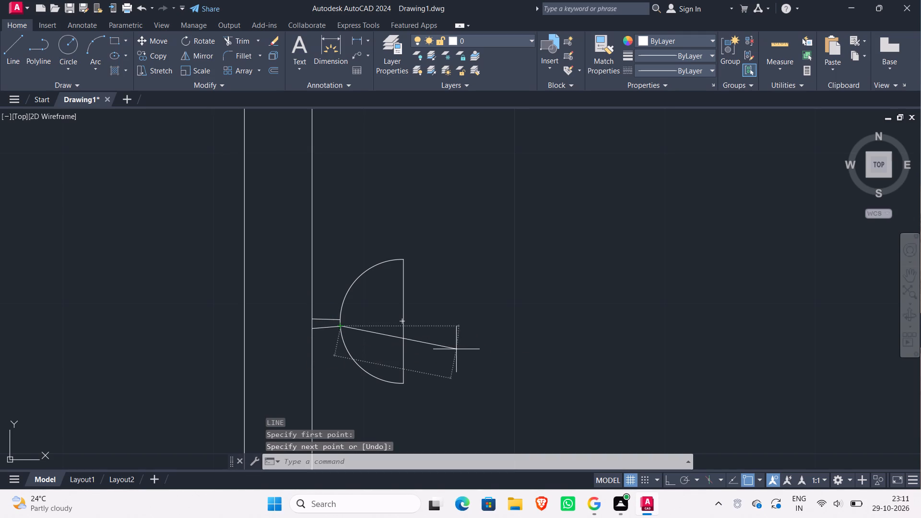
Draw the two upper spray lines fanning out from the shower head's flat edge, at about 50° and 18° upward, the second about 5 3/4" long.
key(l)
key(Return)
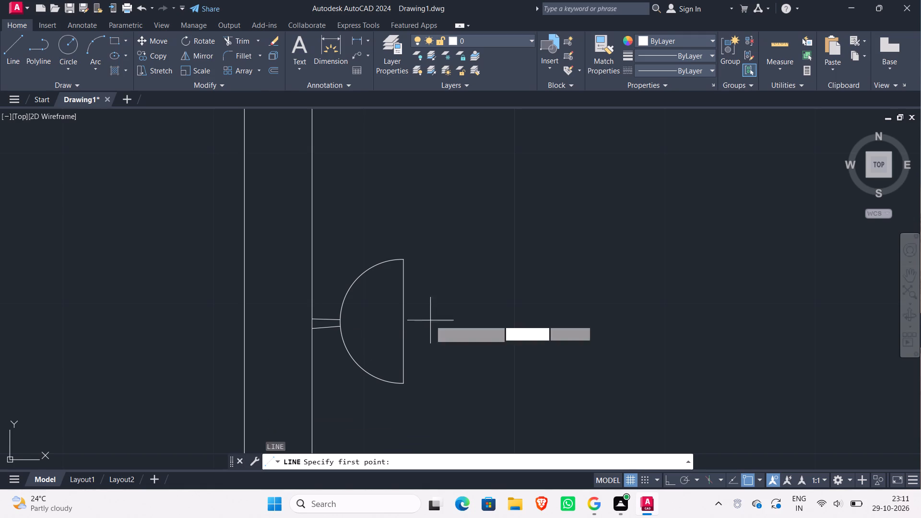
click(402, 295)
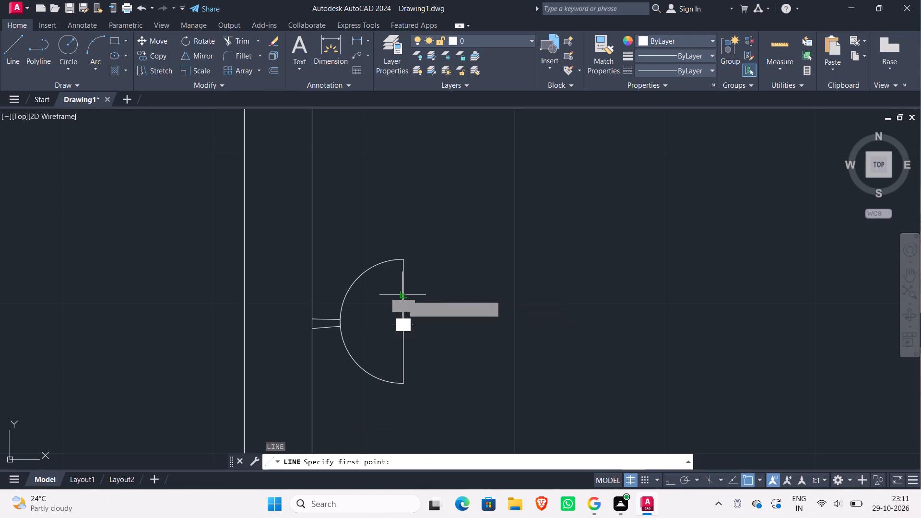
click(458, 235)
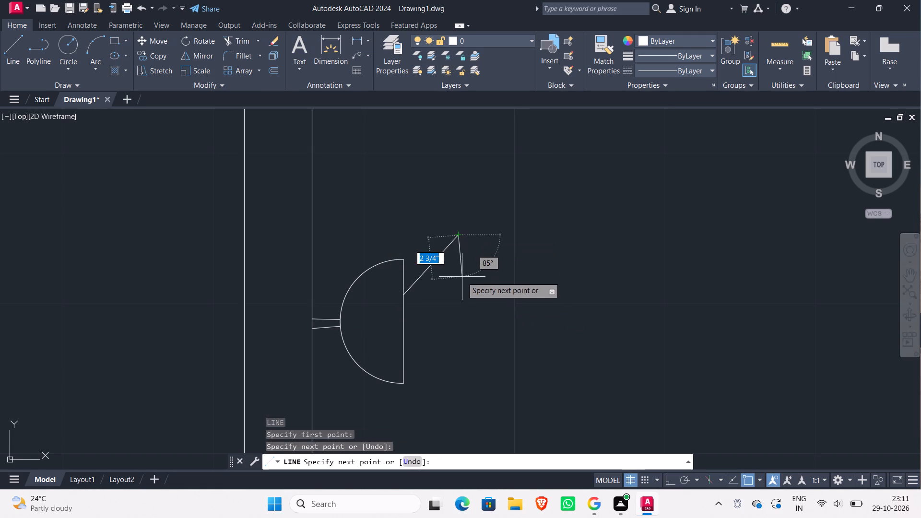
key(Escape)
key(l)
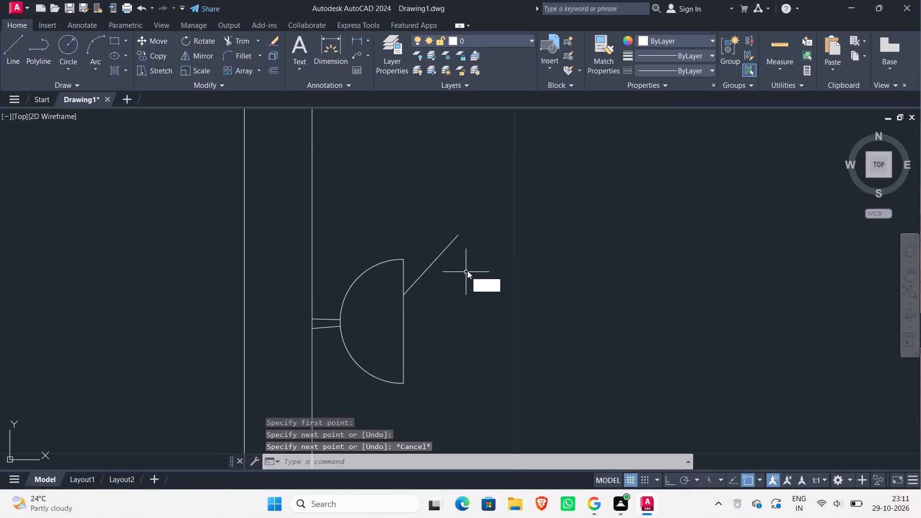
key(Return)
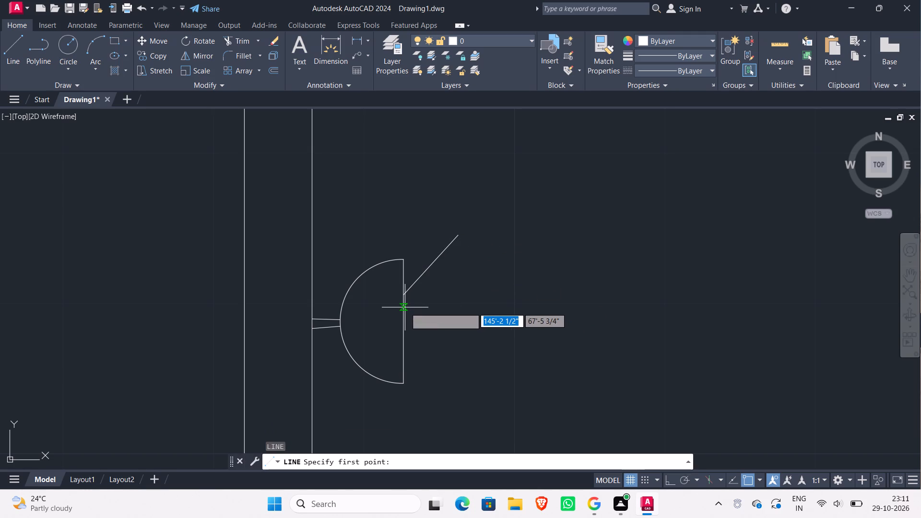
click(404, 312)
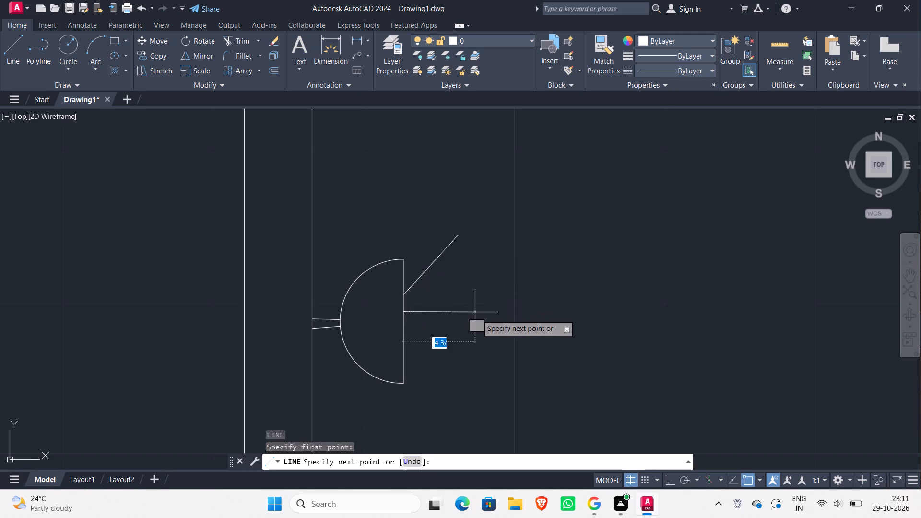
click(486, 284)
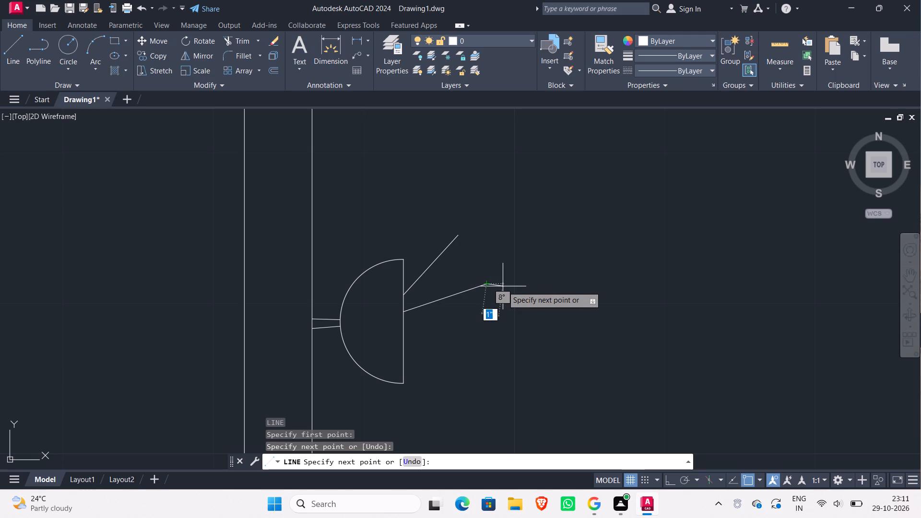
key(Escape)
Draw three lower spray lines from the shower head's flat edge: one horizontal about 5 3/4", one about 5 1/2" sloping 12° down, and one steeper.
key(Return)
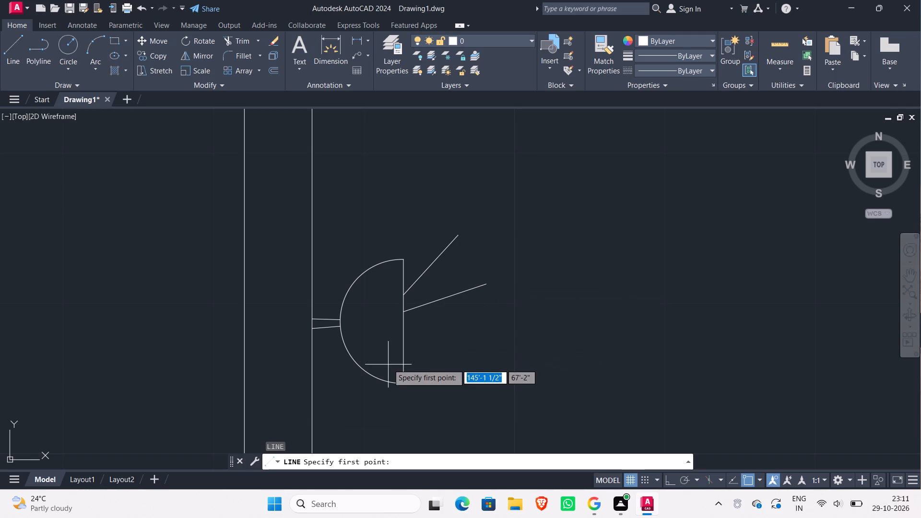
click(404, 328)
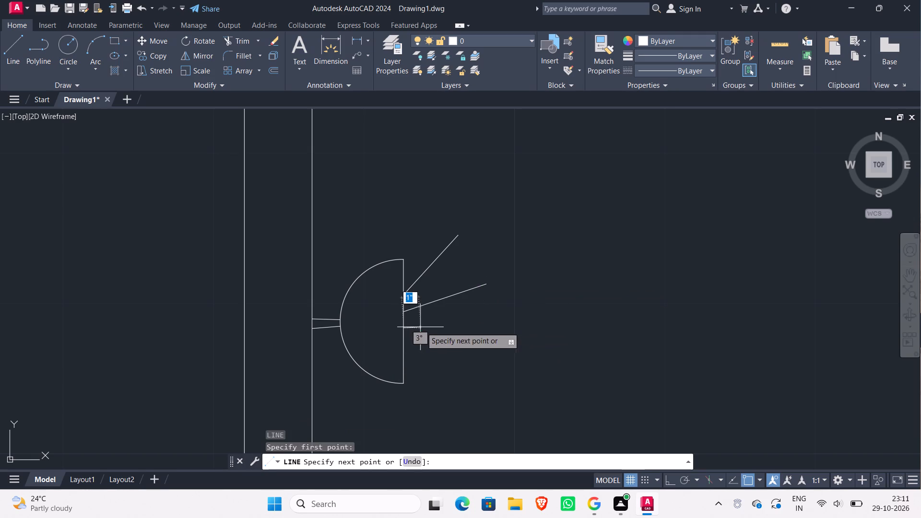
click(490, 329)
key(Escape)
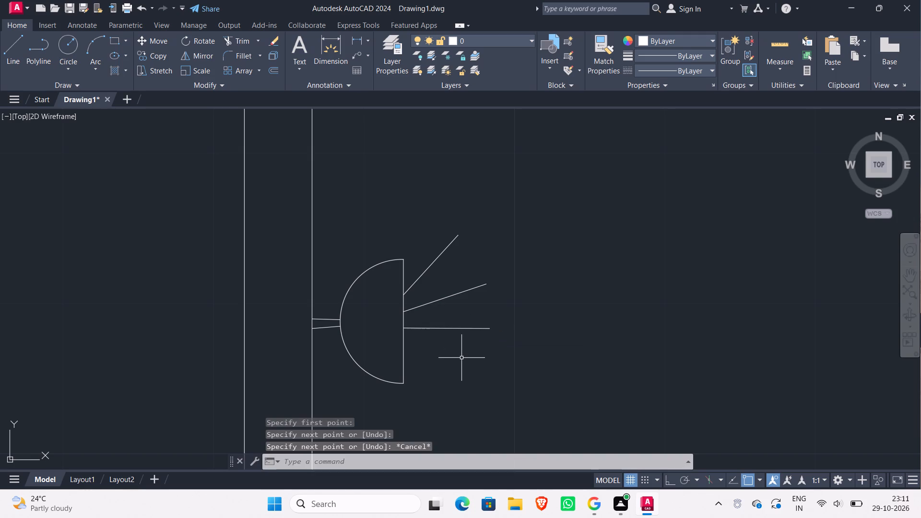
key(Return)
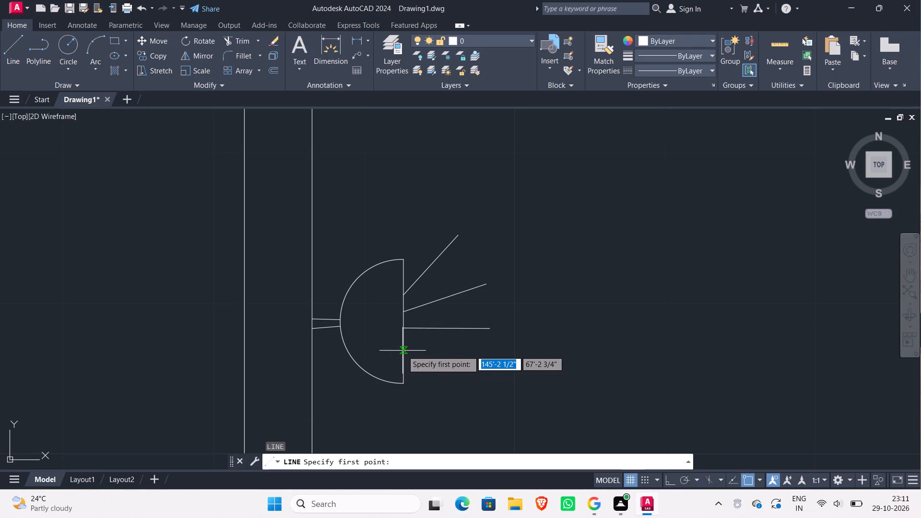
click(402, 351)
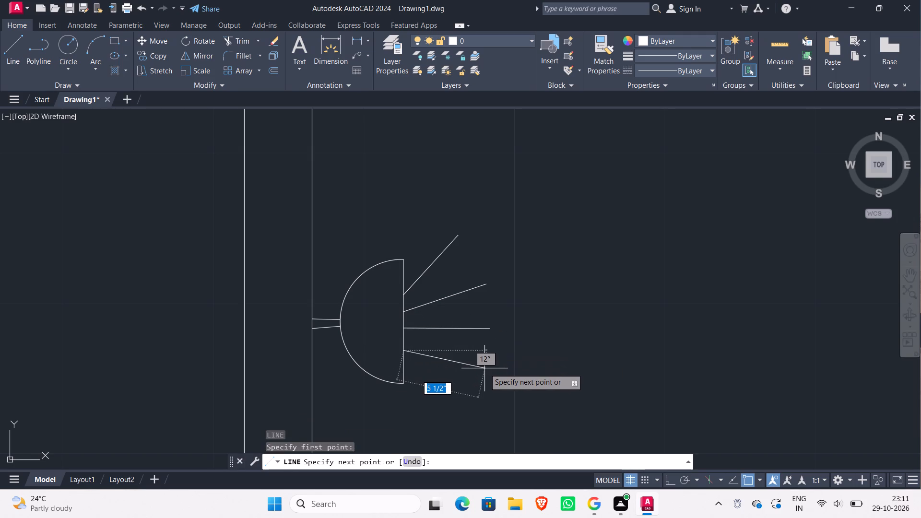
click(484, 368)
key(Escape)
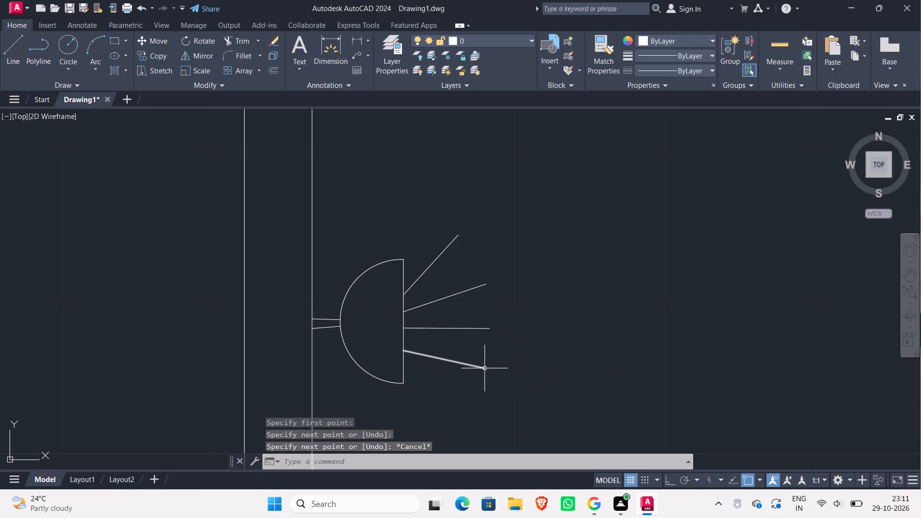
key(Return)
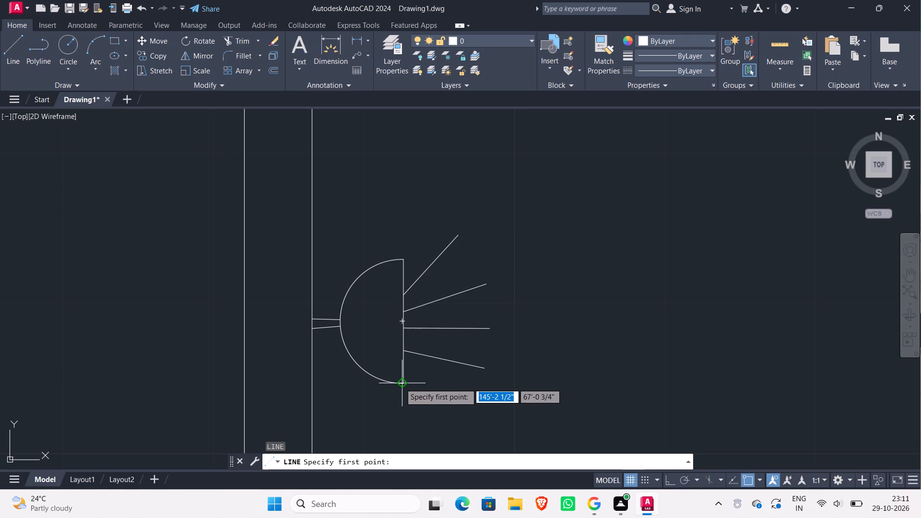
click(402, 375)
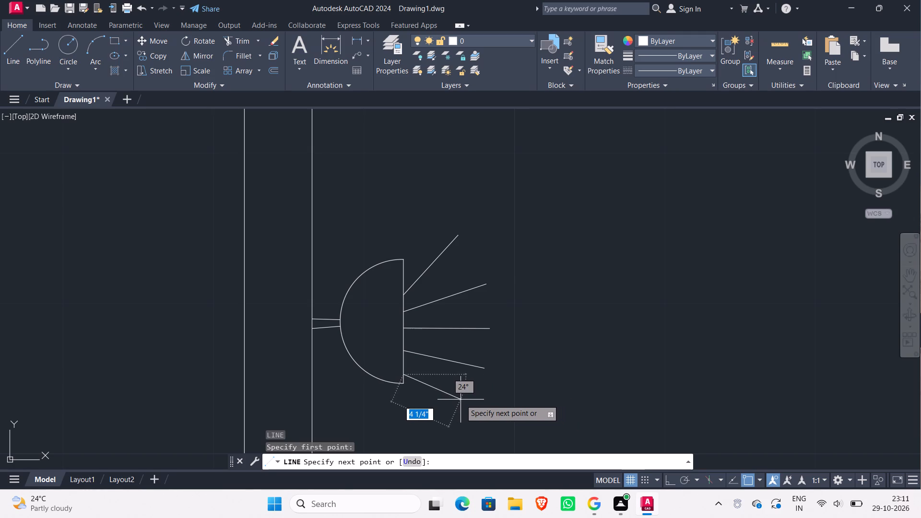
click(474, 412)
key(Escape)
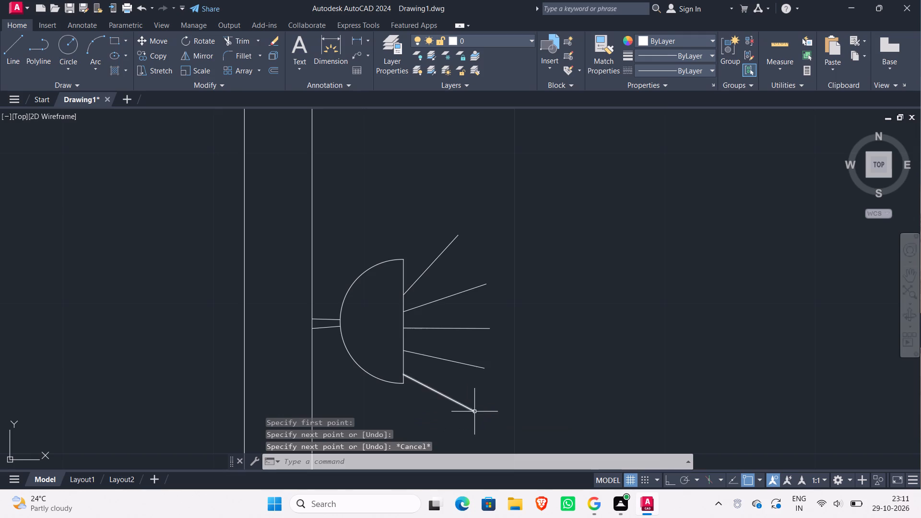
Compare the drawn floor plan with the 20FT x 40FT reference plan, examining the rooms and bath fixtures.
scroll(506, 387, down, 3)
middle_drag(526, 362, 529, 338)
scroll(526, 362, down, 1)
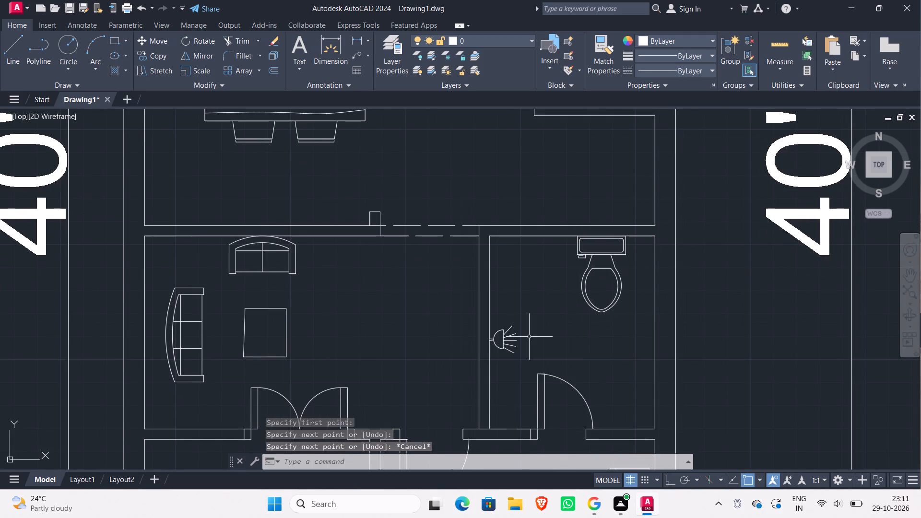
scroll(541, 347, down, 1)
middle_drag(550, 345, 554, 319)
scroll(555, 319, down, 1)
scroll(411, 338, down, 1)
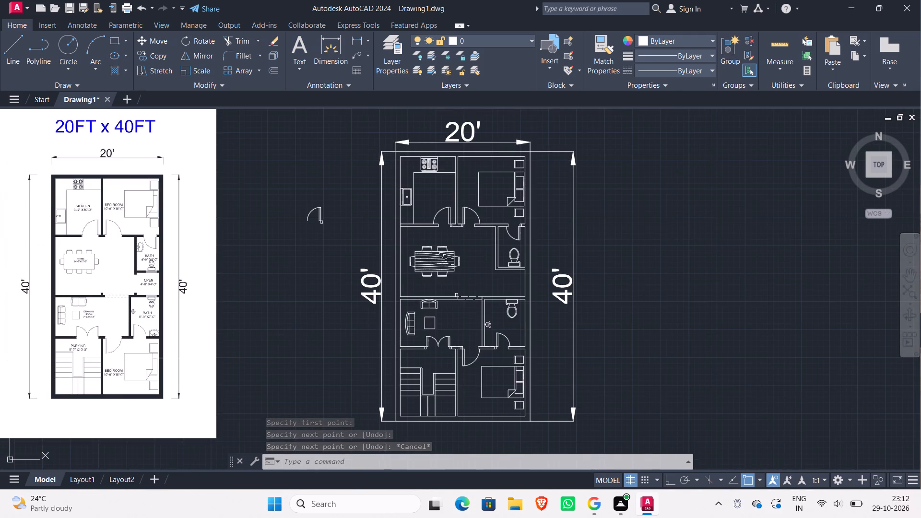
scroll(94, 347, up, 2)
scroll(152, 323, down, 2)
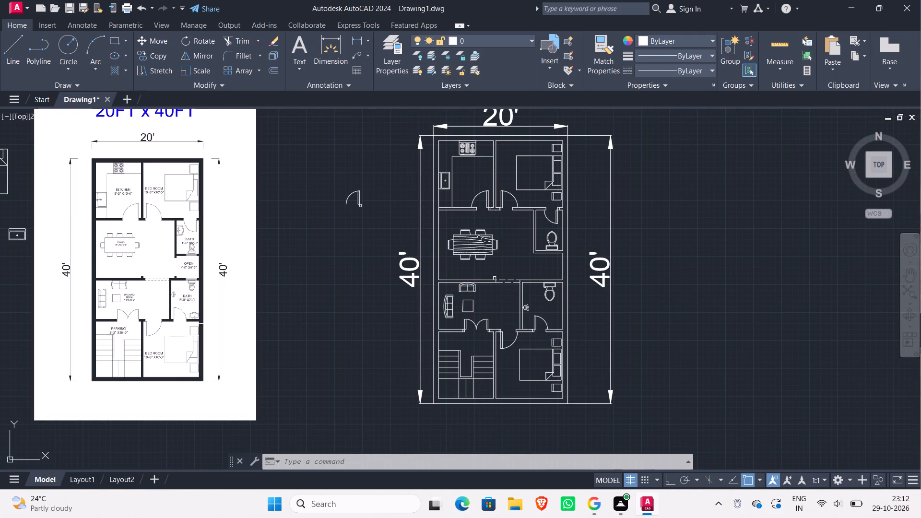
scroll(529, 318, up, 1)
scroll(212, 345, down, 2)
scroll(185, 343, up, 1)
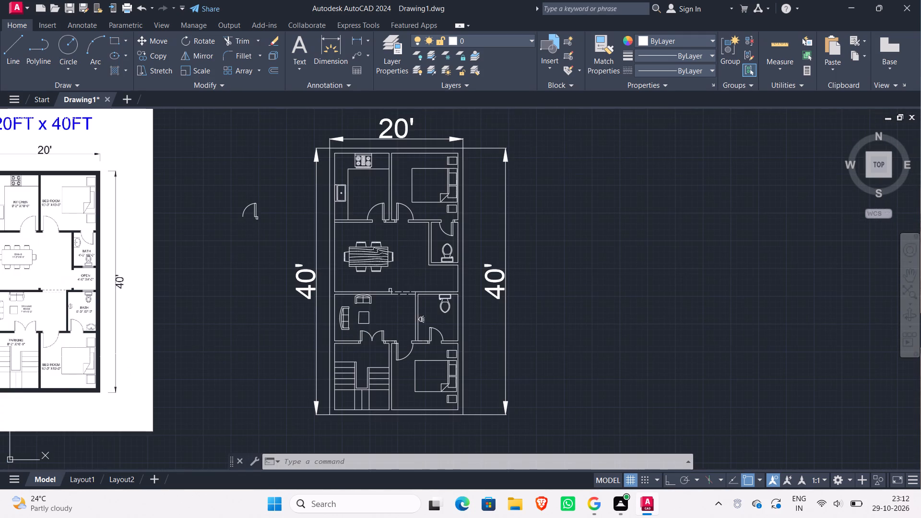
scroll(73, 356, down, 1)
scroll(65, 323, up, 2)
scroll(82, 314, down, 1)
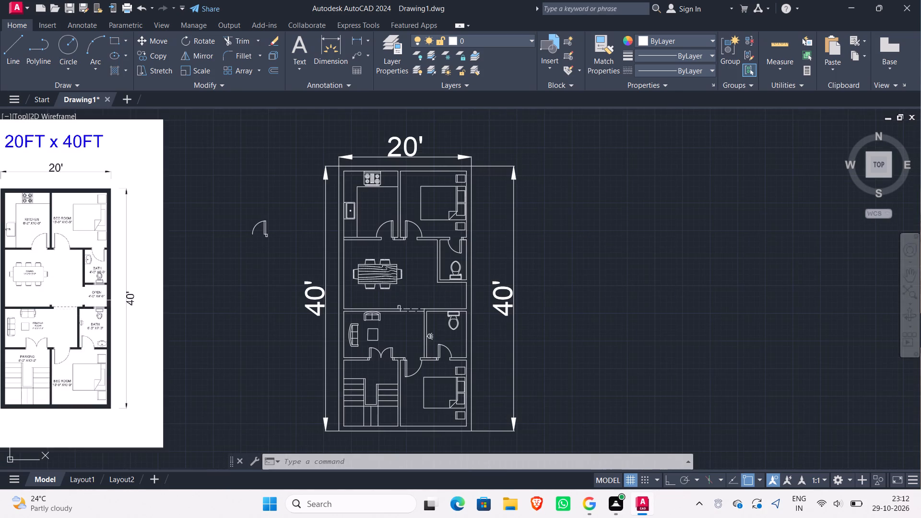
scroll(104, 287, up, 1)
scroll(104, 286, down, 1)
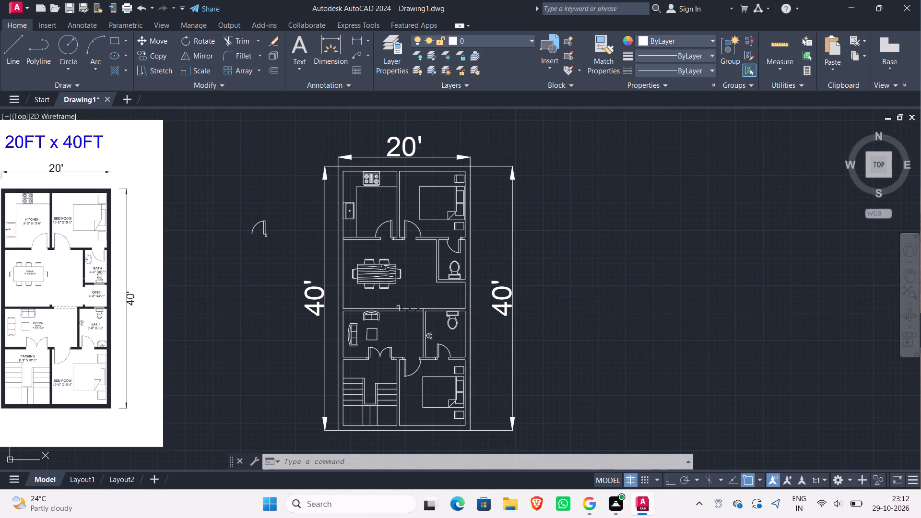
scroll(82, 278, down, 1)
scroll(70, 260, up, 1)
scroll(70, 260, down, 1)
scroll(168, 291, up, 1)
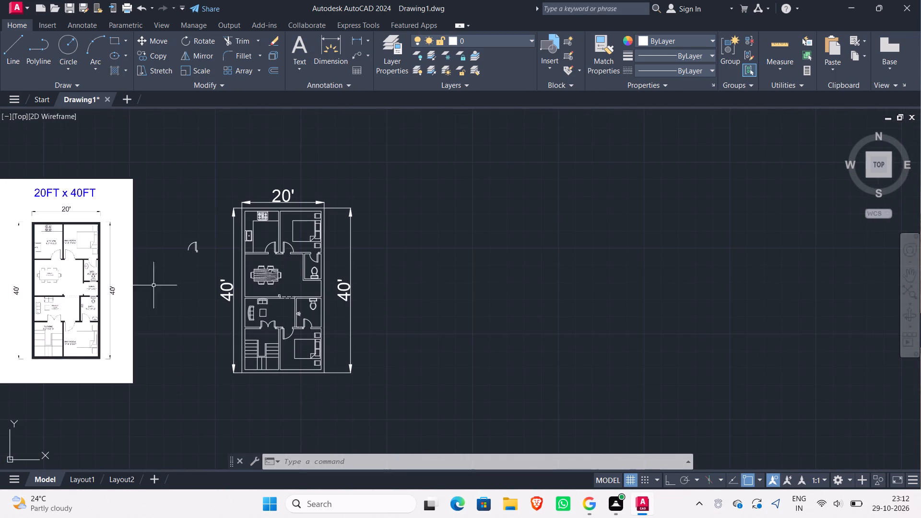
scroll(165, 305, down, 1)
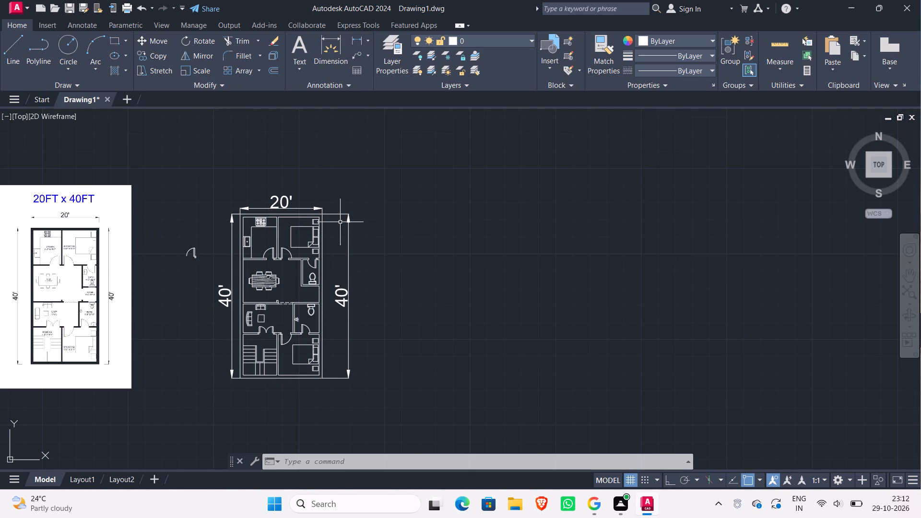
middle_drag(378, 285, 454, 295)
scroll(371, 293, up, 1)
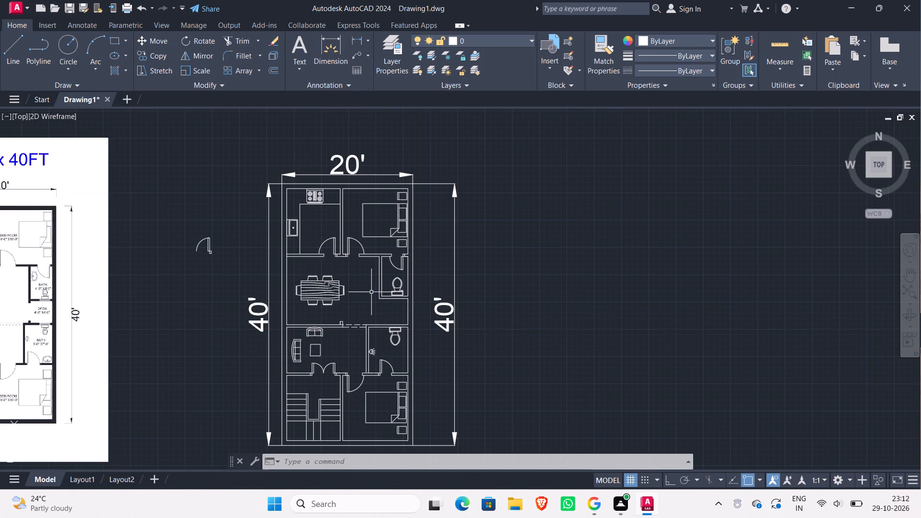
scroll(66, 289, up, 2)
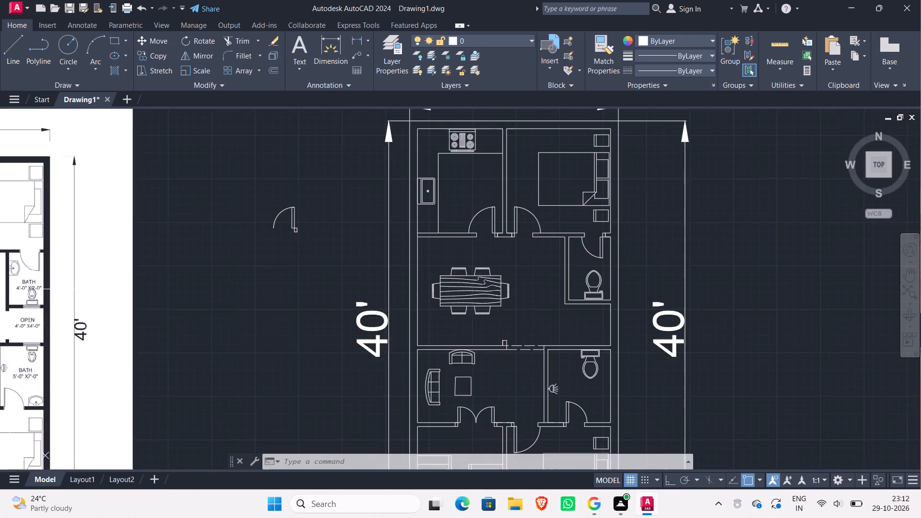
With ortho on, draw a vertical line about 4'-1 3/4" in the blank space beside the reference plan, plus a shorter horizontal line from its lower end.
scroll(55, 294, down, 1)
middle_drag(208, 288, 351, 280)
scroll(284, 282, up, 1)
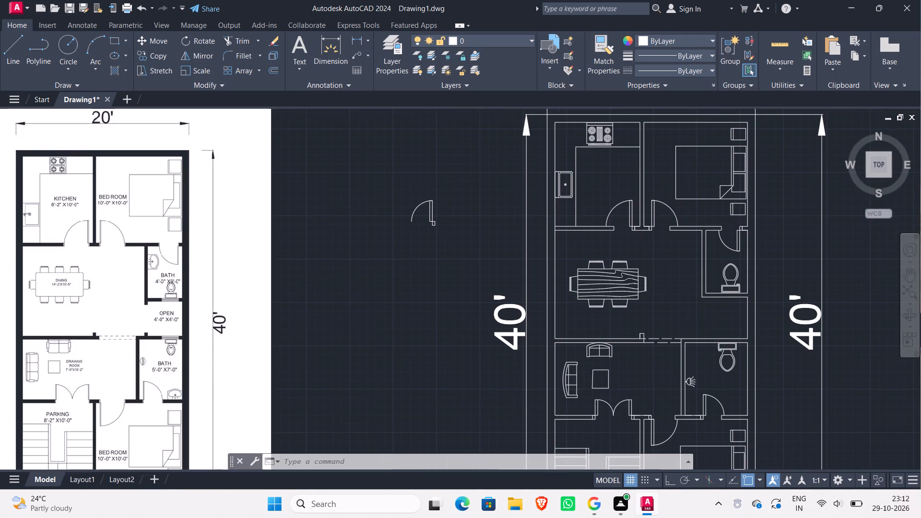
middle_drag(306, 289, 319, 310)
scroll(327, 302, up, 1)
scroll(342, 304, down, 1)
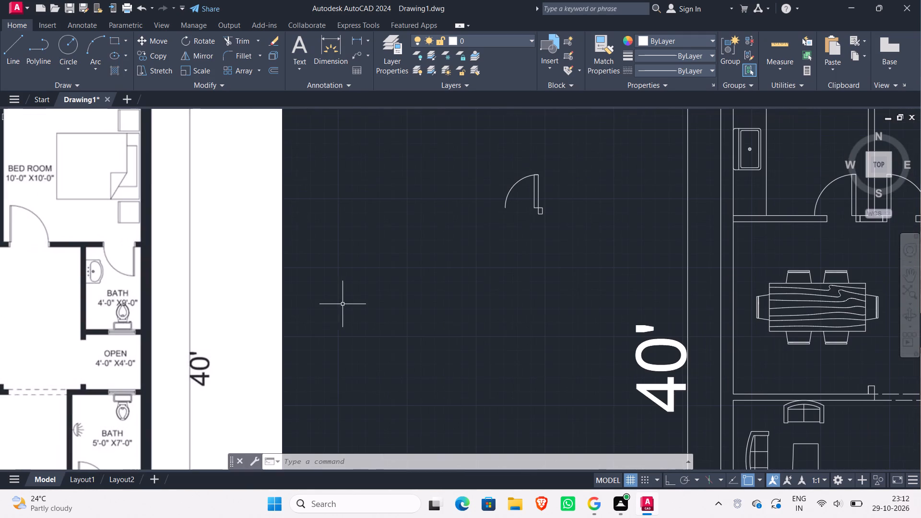
key(l)
key(Return)
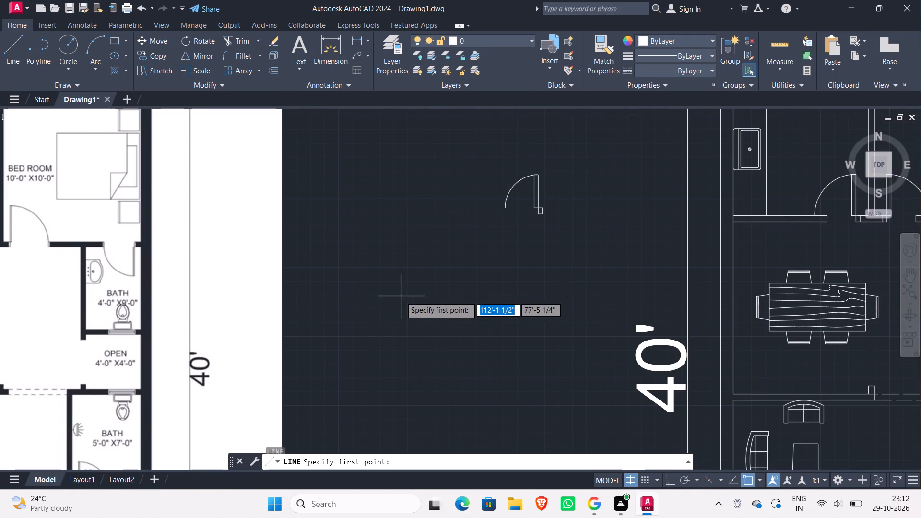
click(380, 269)
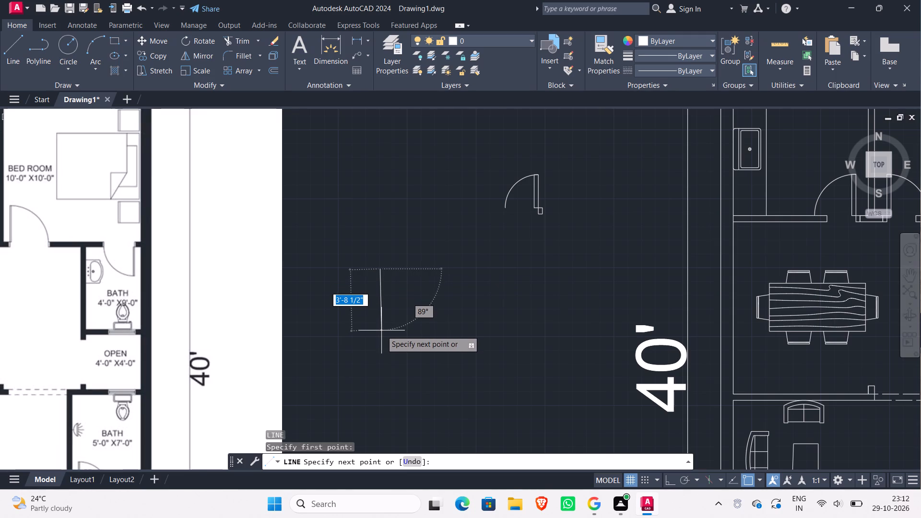
key(F8)
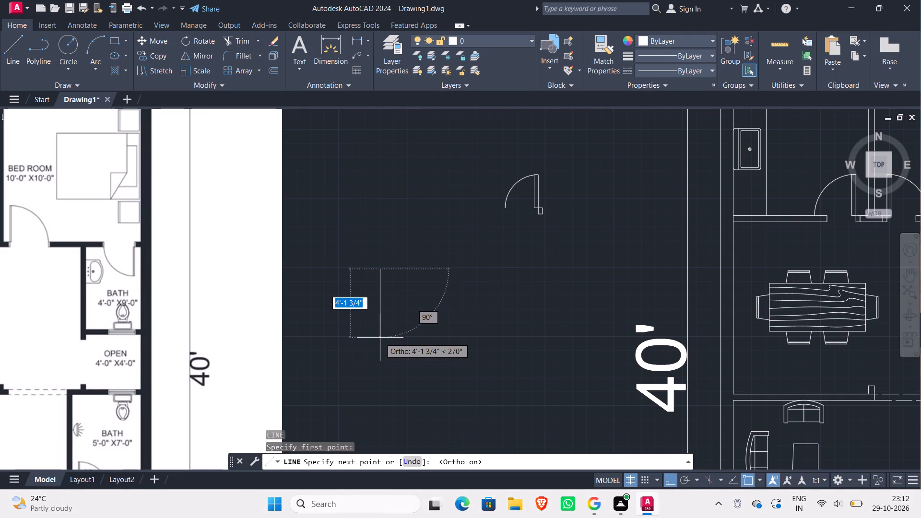
click(380, 338)
click(422, 337)
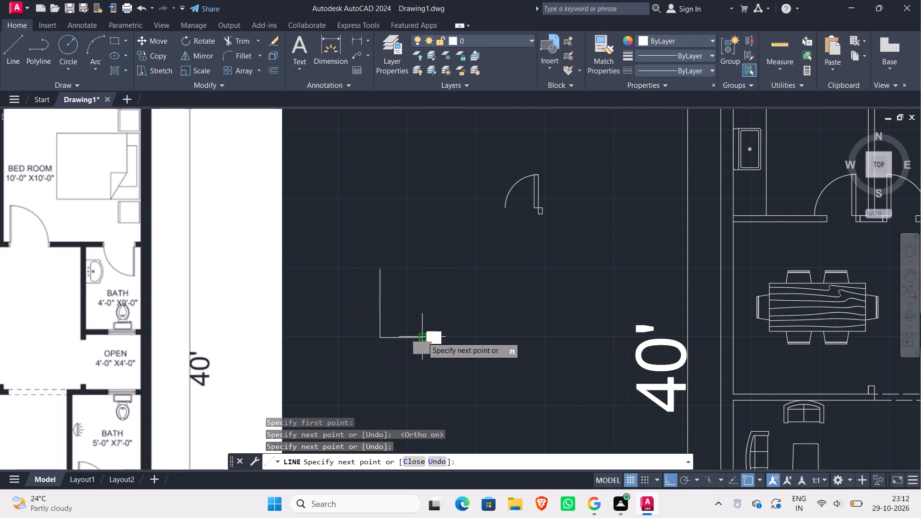
key(Escape)
Draw a horizontal line about 2'-5 1/4" from the vertical line's upper end, leaving the outline's far side open.
key(Return)
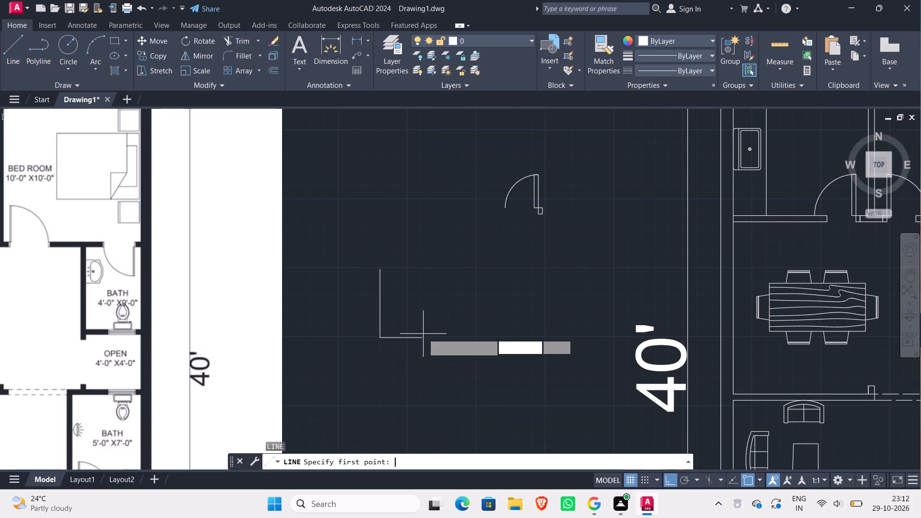
click(382, 270)
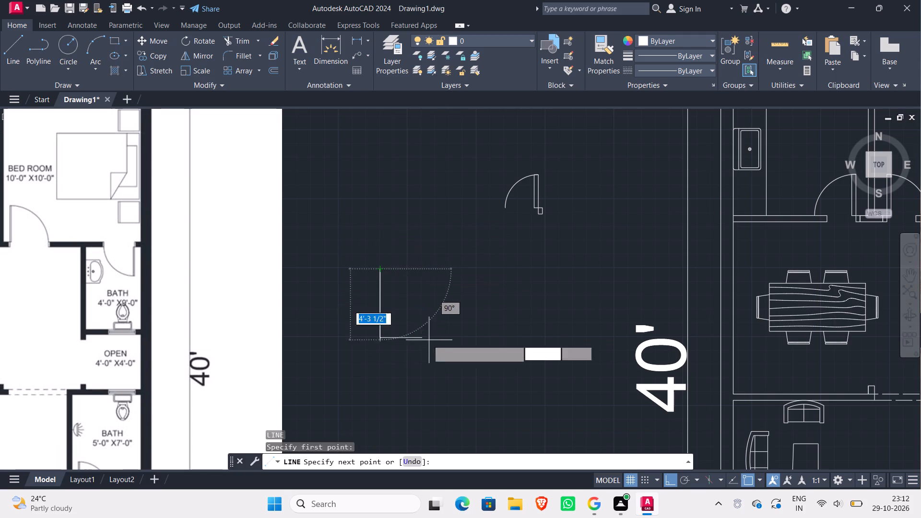
click(420, 268)
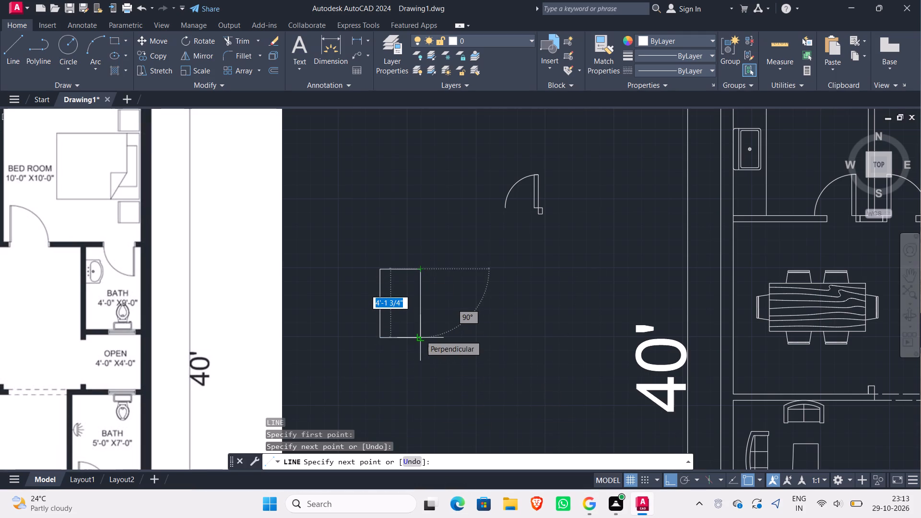
scroll(420, 335, down, 1)
scroll(420, 335, up, 2)
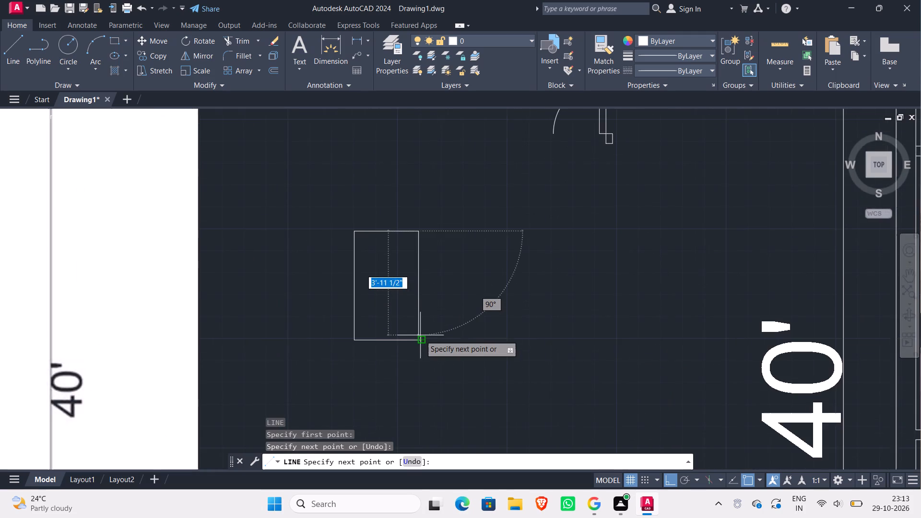
scroll(420, 335, down, 1)
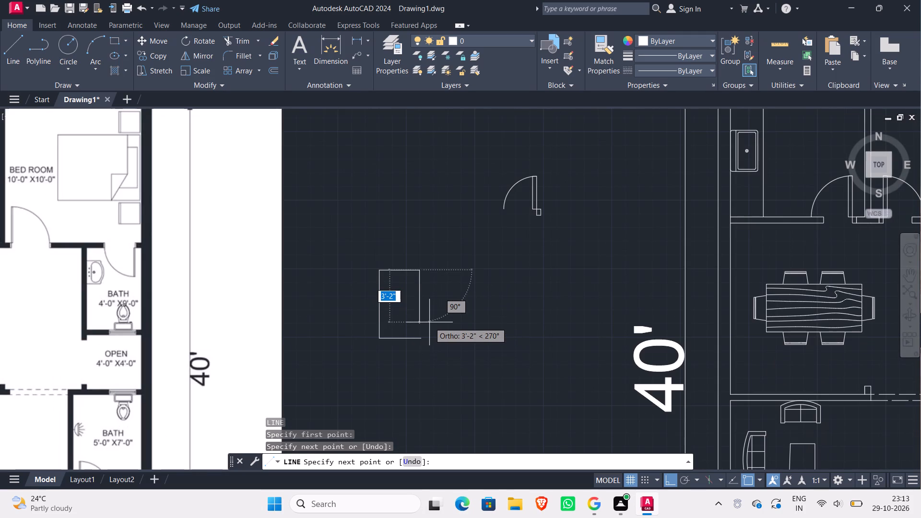
key(Escape)
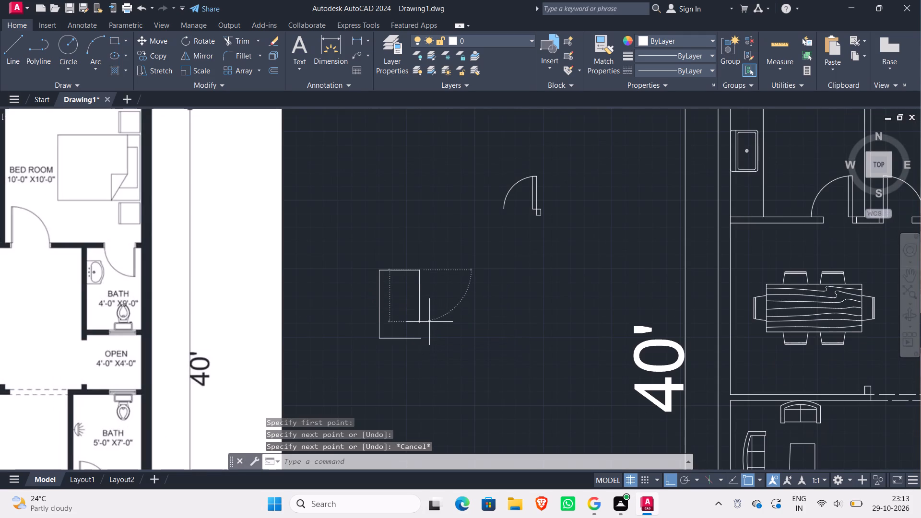
scroll(94, 301, up, 2)
scroll(94, 301, down, 2)
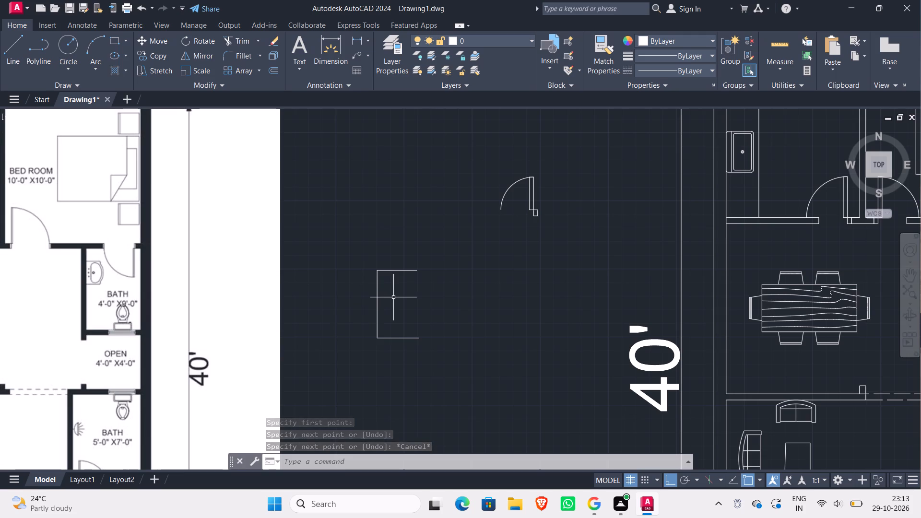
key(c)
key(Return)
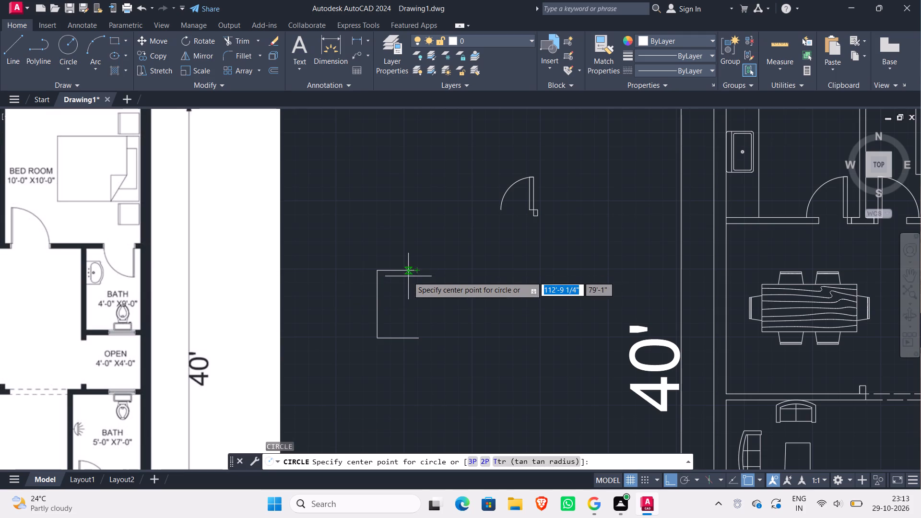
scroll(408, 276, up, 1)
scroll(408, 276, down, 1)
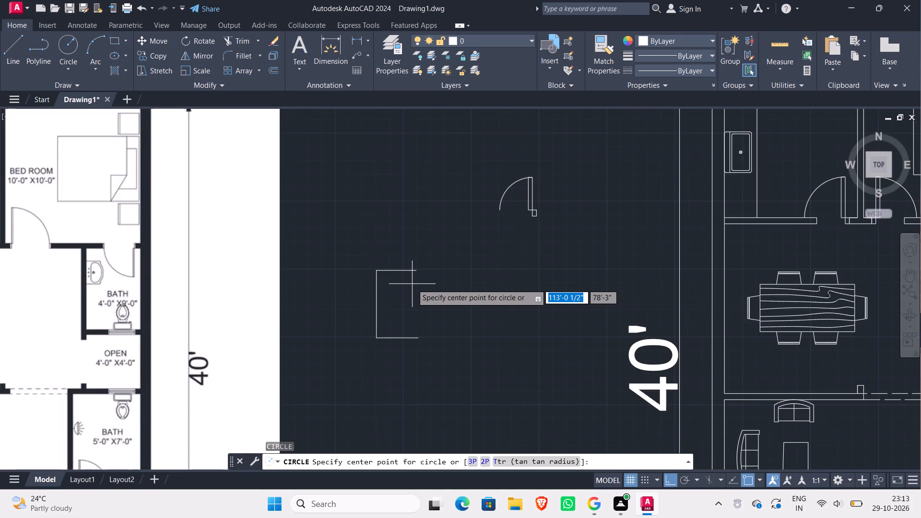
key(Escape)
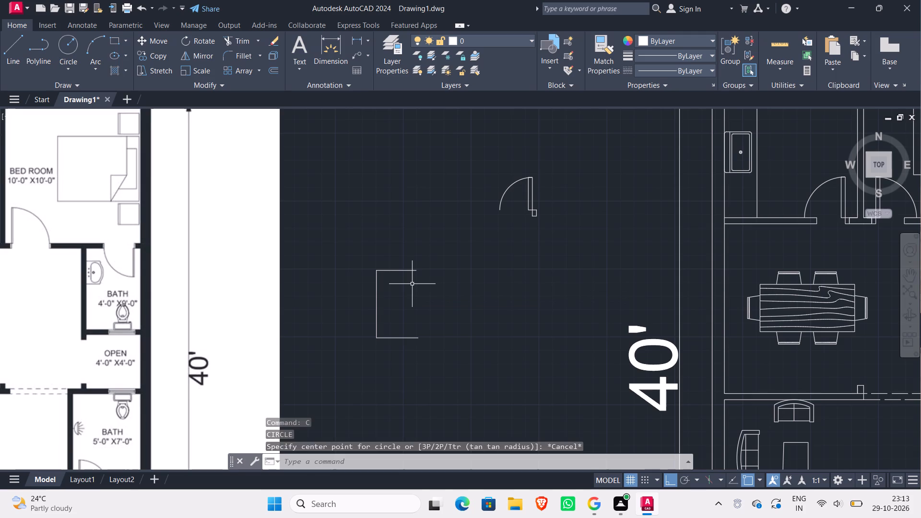
Draw a vertical line about 3'-4 1/2" across the outline's open side, with a small gap at each end.
key(l)
key(Return)
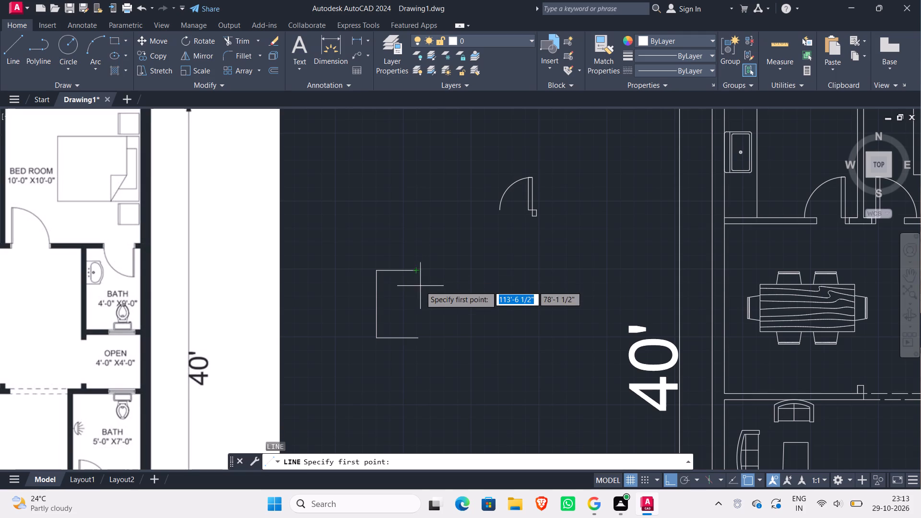
scroll(417, 279, up, 2)
click(412, 273)
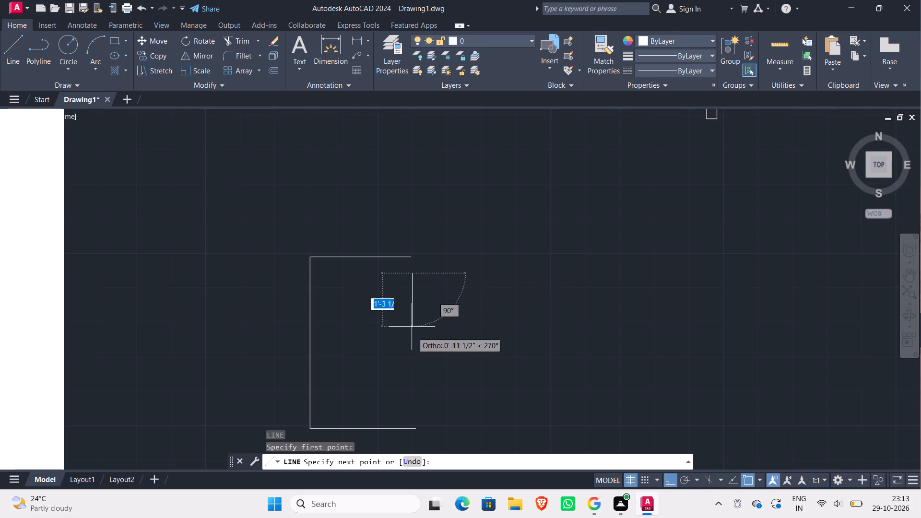
click(413, 415)
key(Escape)
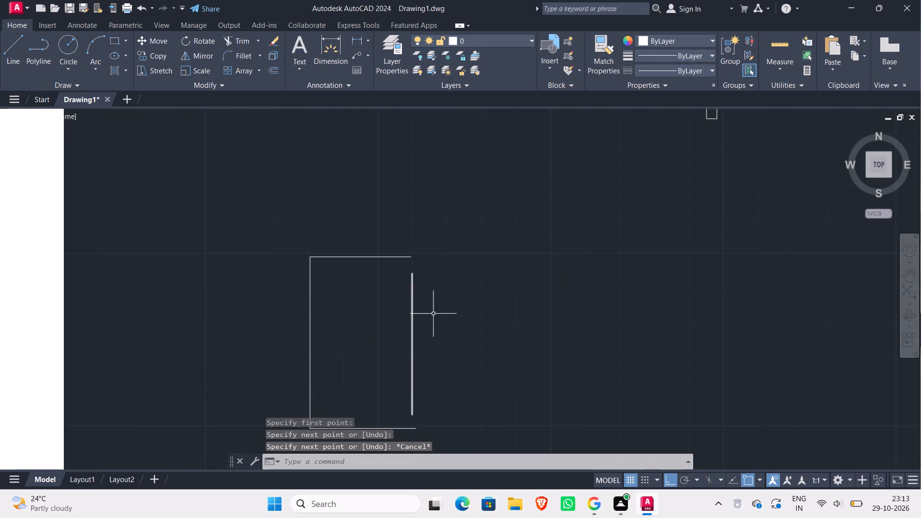
Draw a small three-point arc from the top line's free end, past the inner vertical line's upper end, curling inward.
click(97, 46)
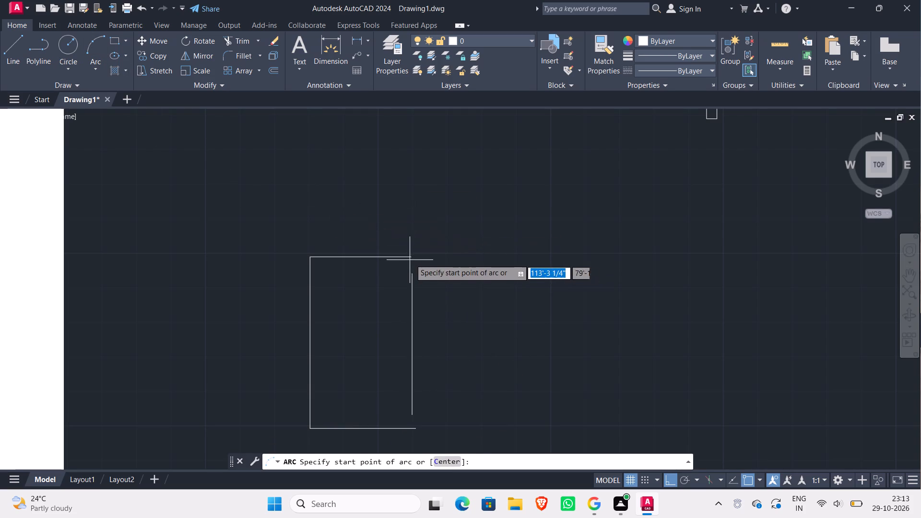
click(411, 256)
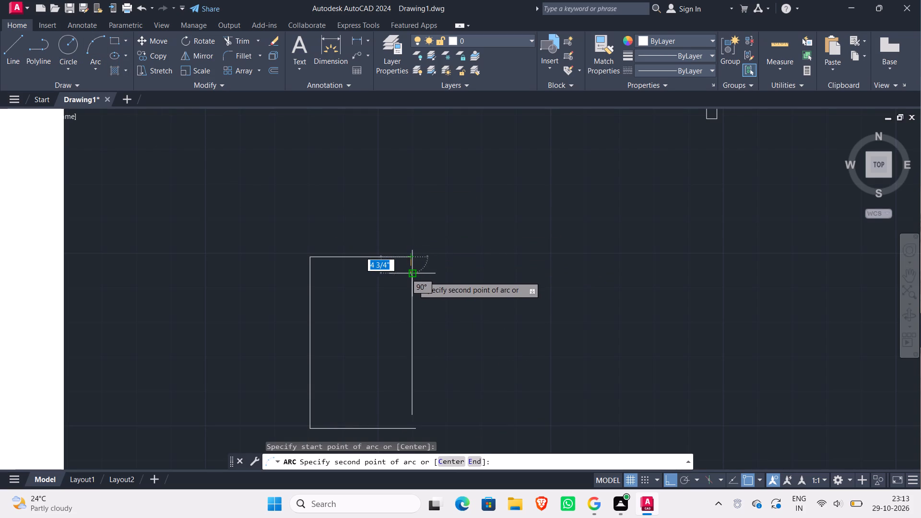
click(413, 276)
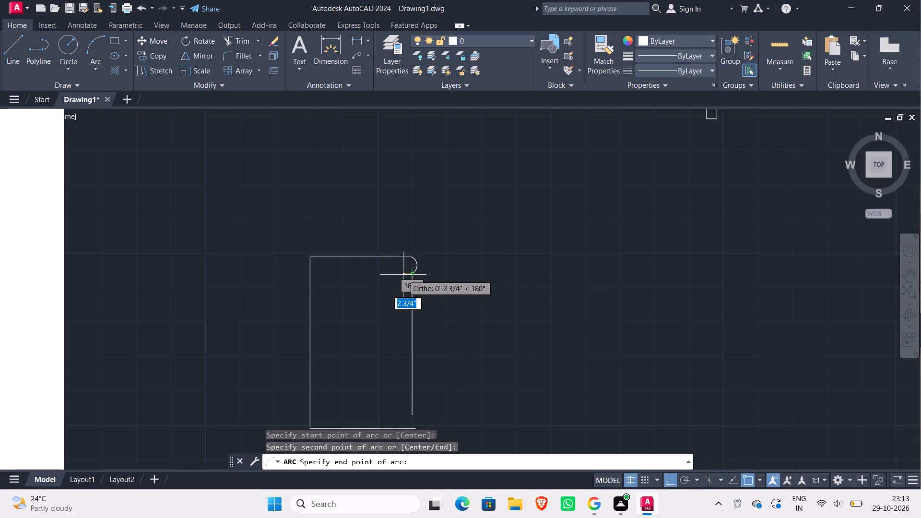
click(404, 276)
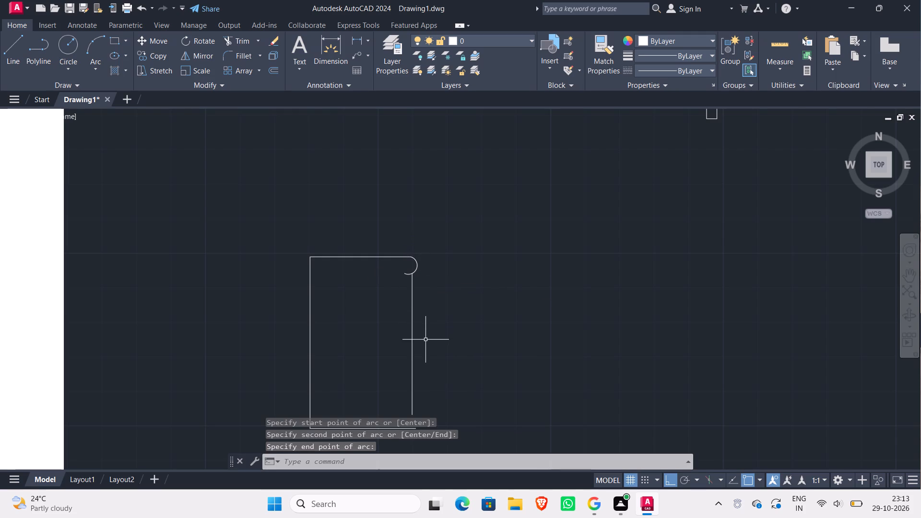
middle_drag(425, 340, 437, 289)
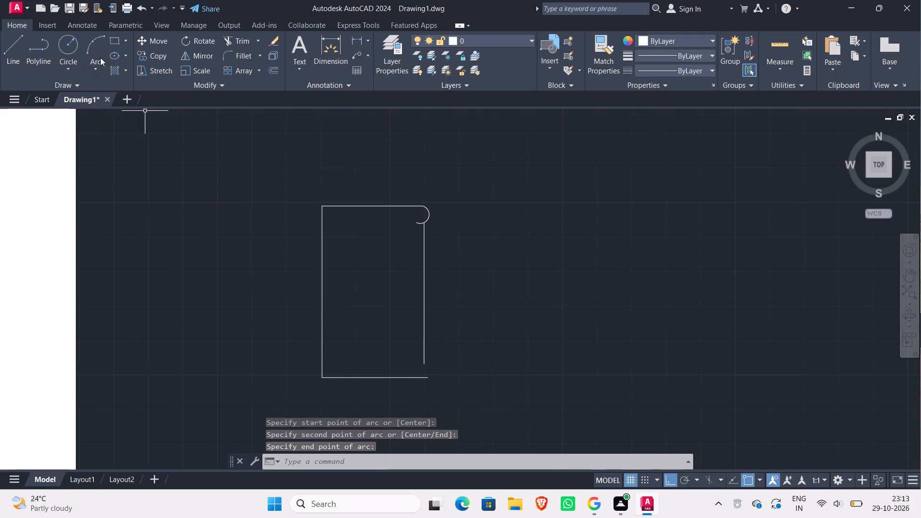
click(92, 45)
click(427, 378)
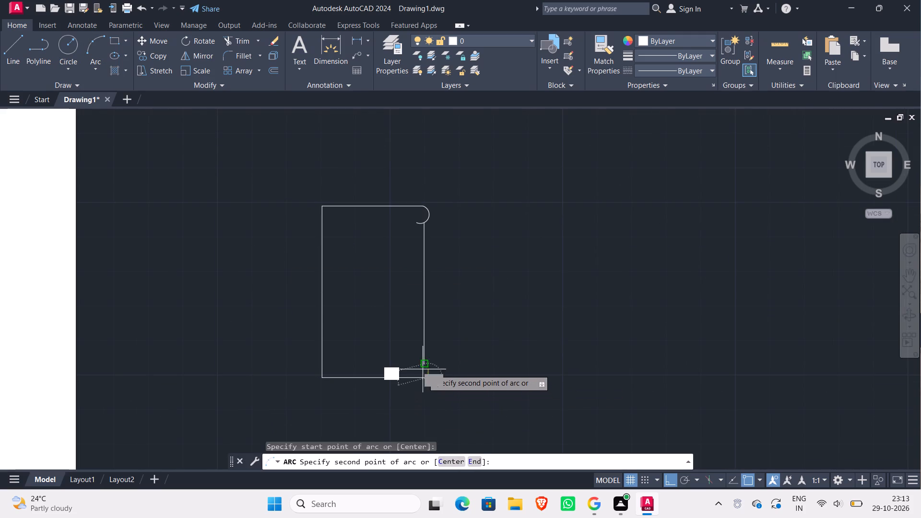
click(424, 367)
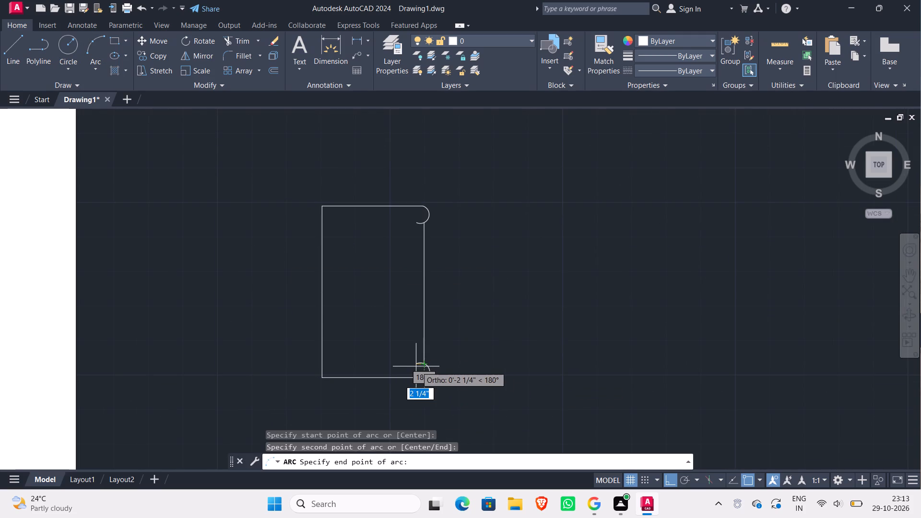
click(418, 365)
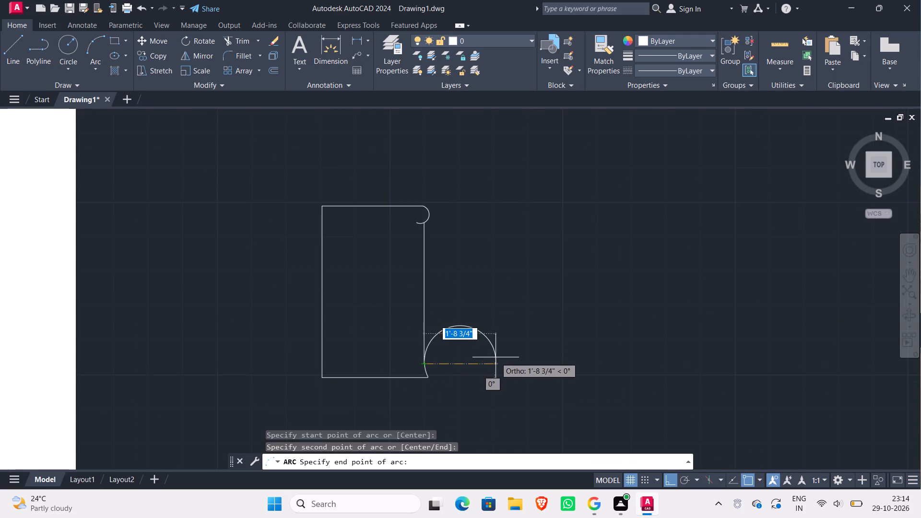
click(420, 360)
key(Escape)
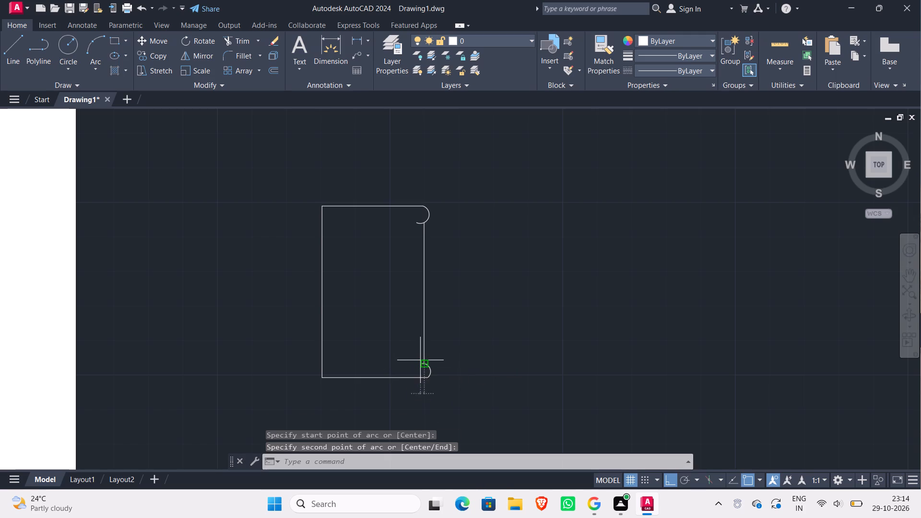
Draw a small three-point arc from the bottom line's free end through the inner vertical line's lower end, ending about 1 1/2" inward.
click(89, 50)
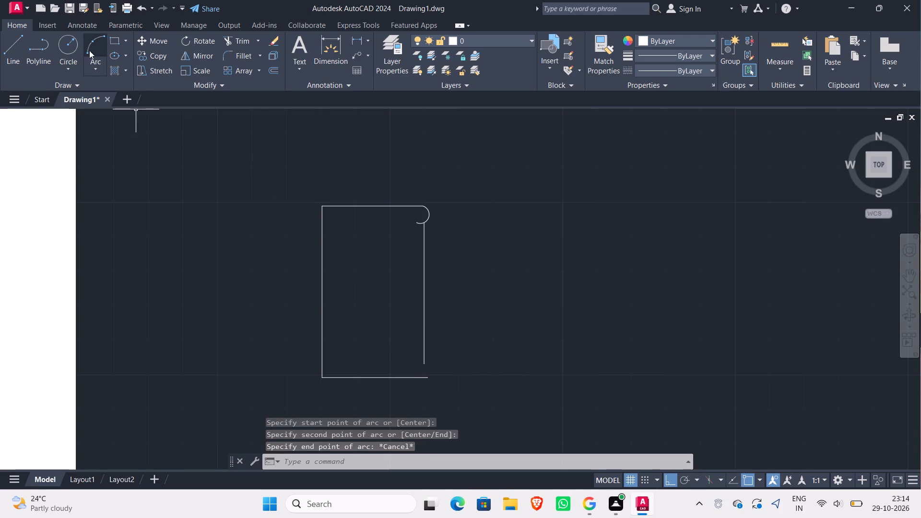
click(429, 377)
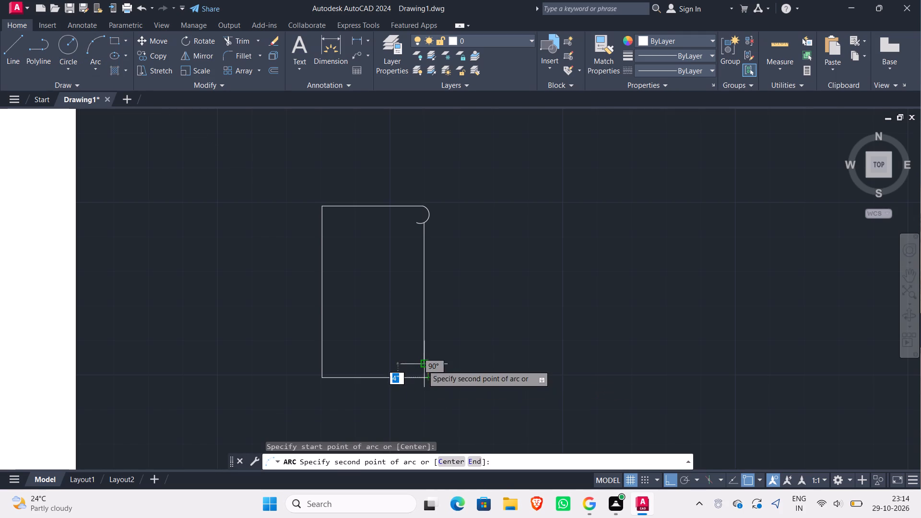
click(423, 365)
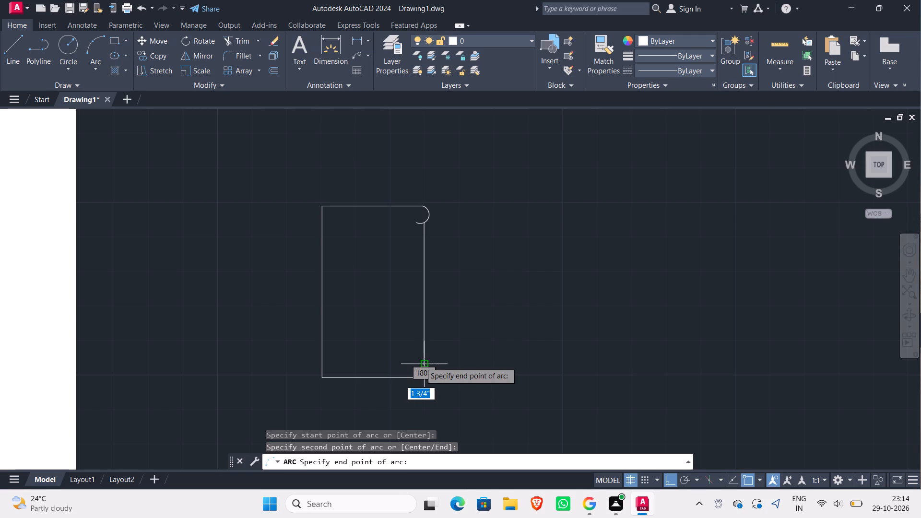
scroll(421, 362, up, 2)
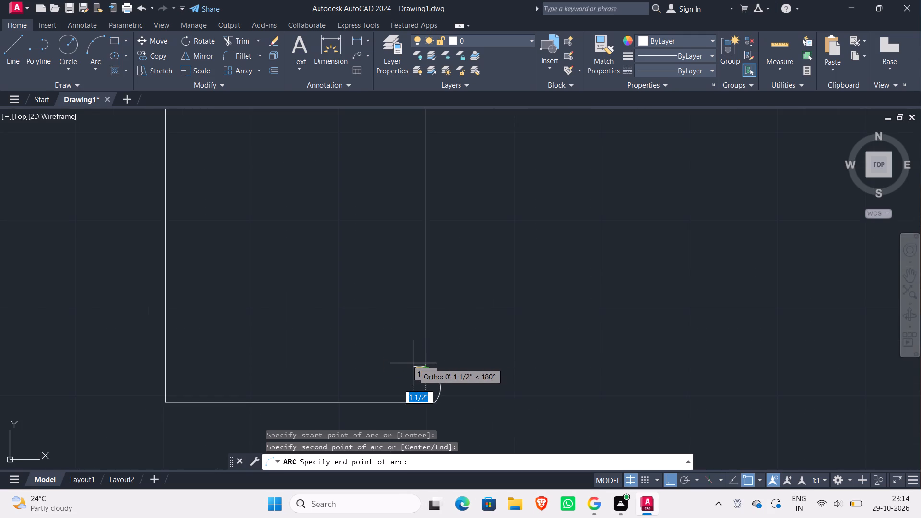
click(413, 363)
scroll(478, 366, down, 2)
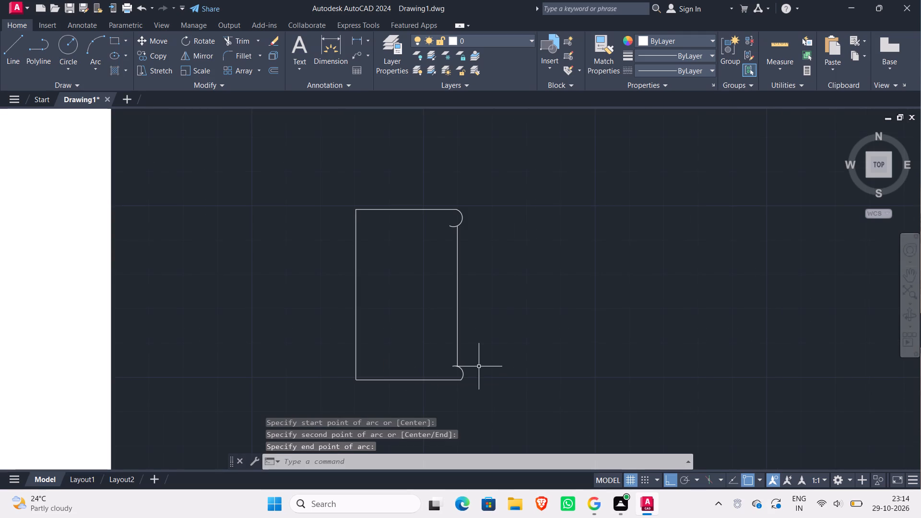
scroll(478, 325, down, 2)
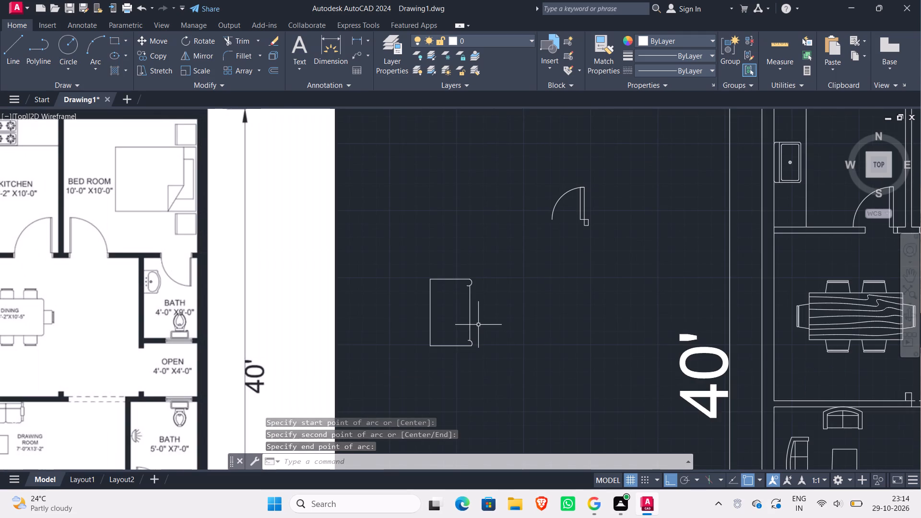
scroll(478, 325, down, 1)
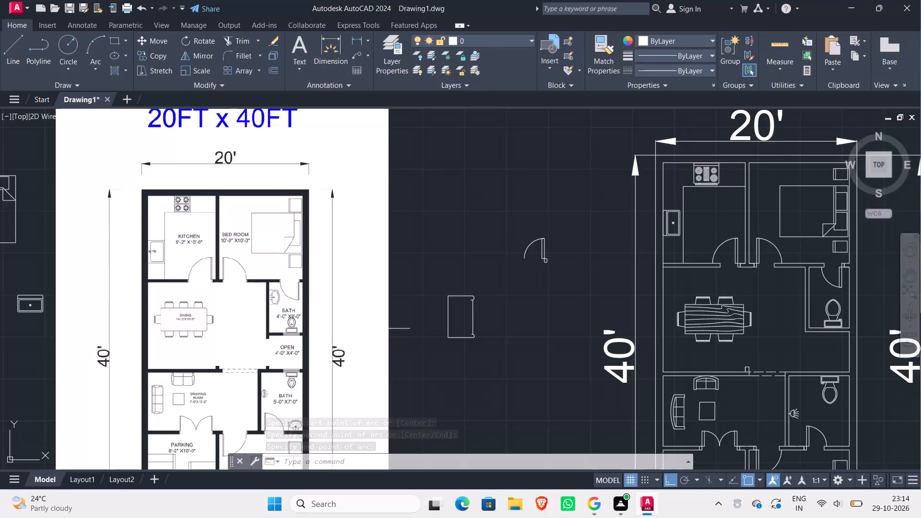
Draw a three-point arc from the inner vertical line's upper end through its lower end, ending about 5'-1 3/4" horizontally past the outline's straight side.
scroll(405, 323, up, 2)
scroll(501, 322, down, 2)
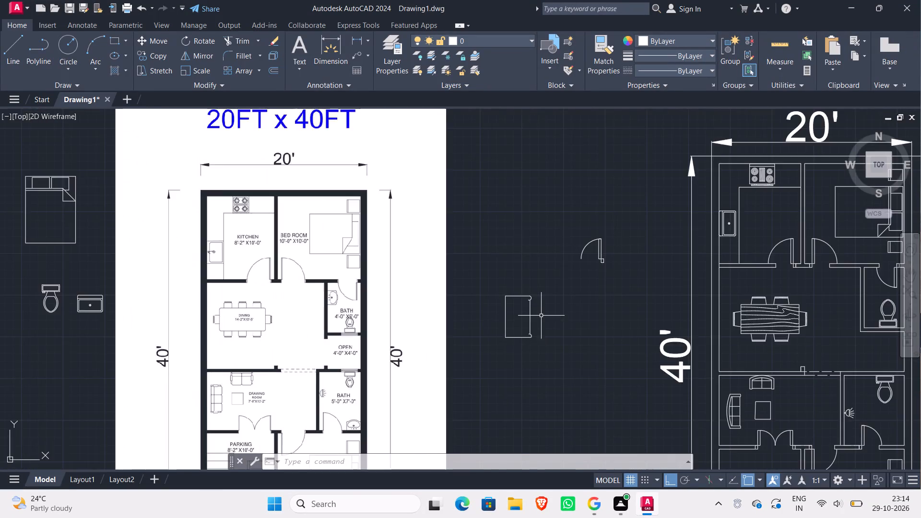
scroll(541, 315, up, 2)
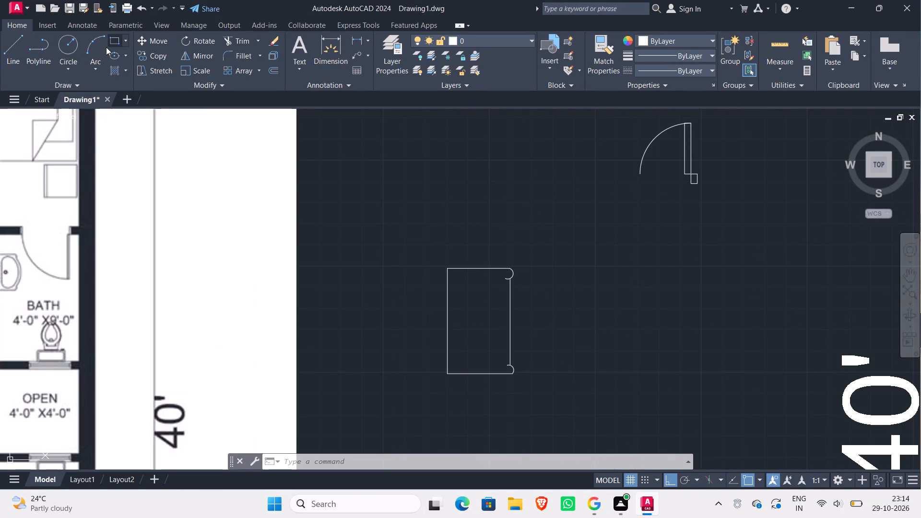
click(98, 43)
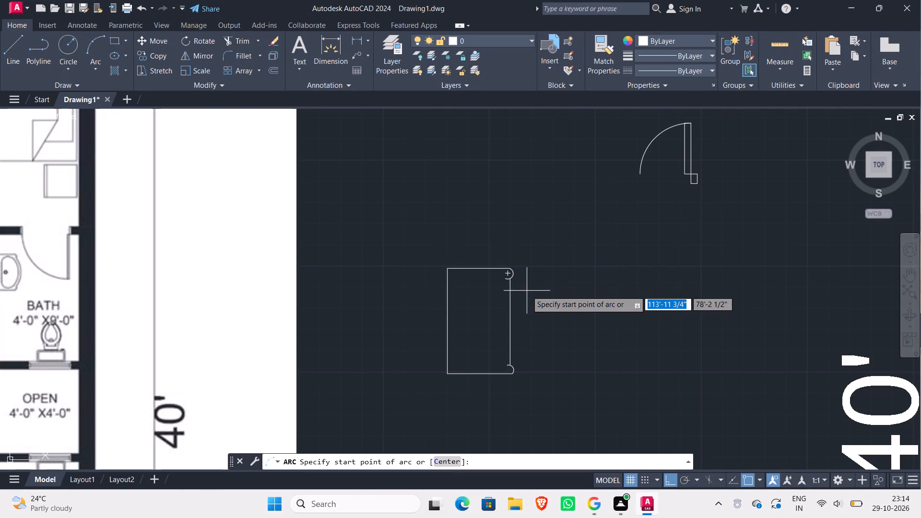
click(513, 280)
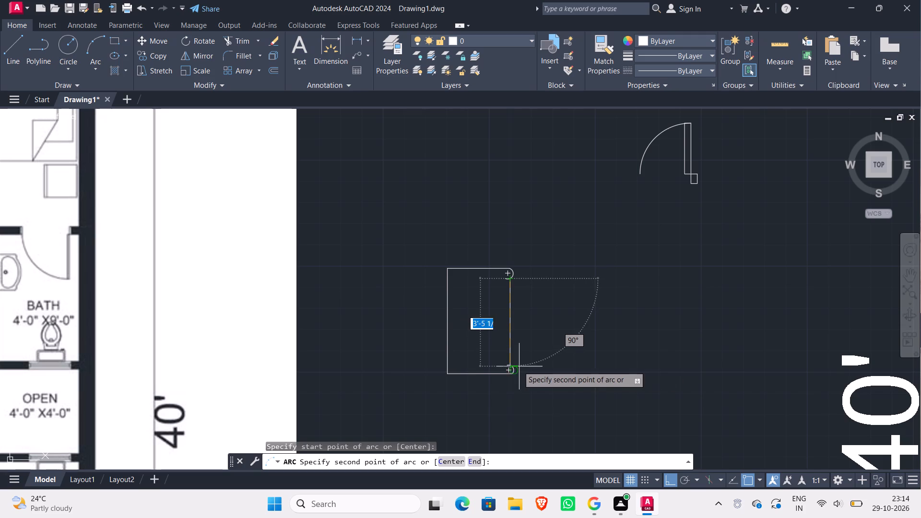
scroll(512, 365, up, 2)
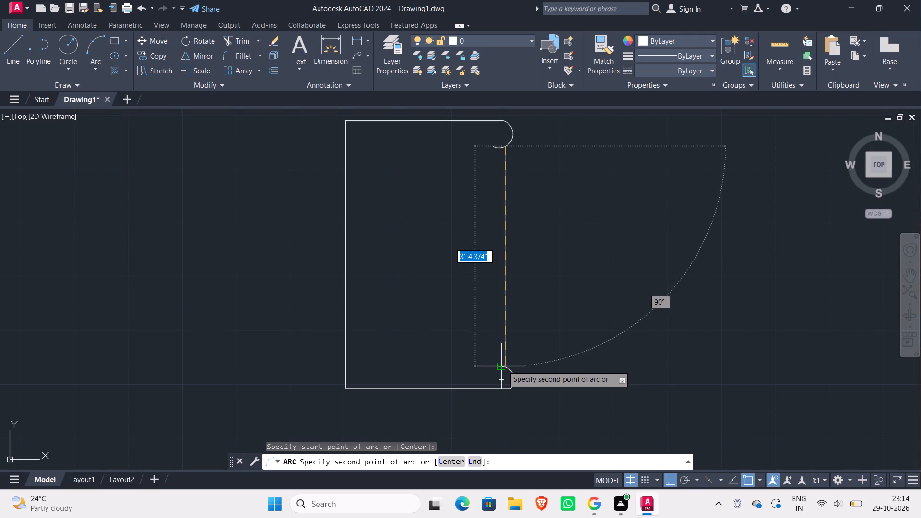
click(507, 366)
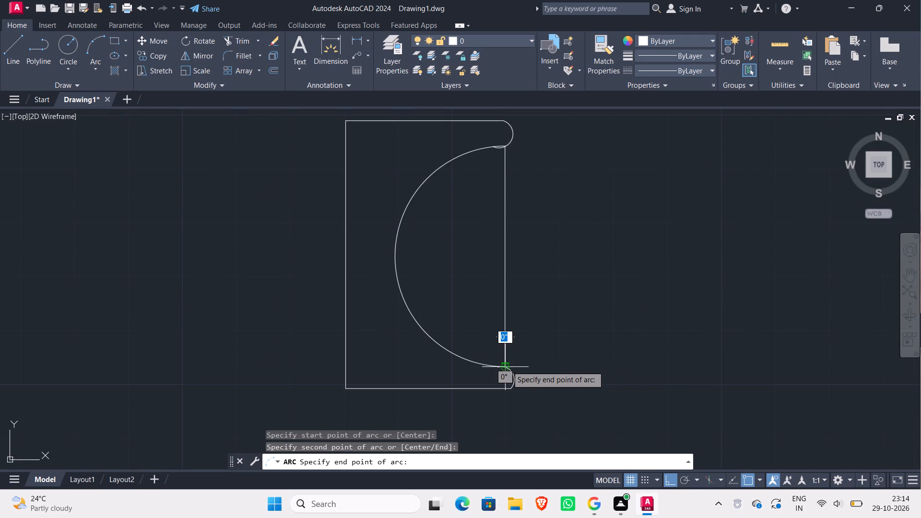
scroll(450, 361, down, 2)
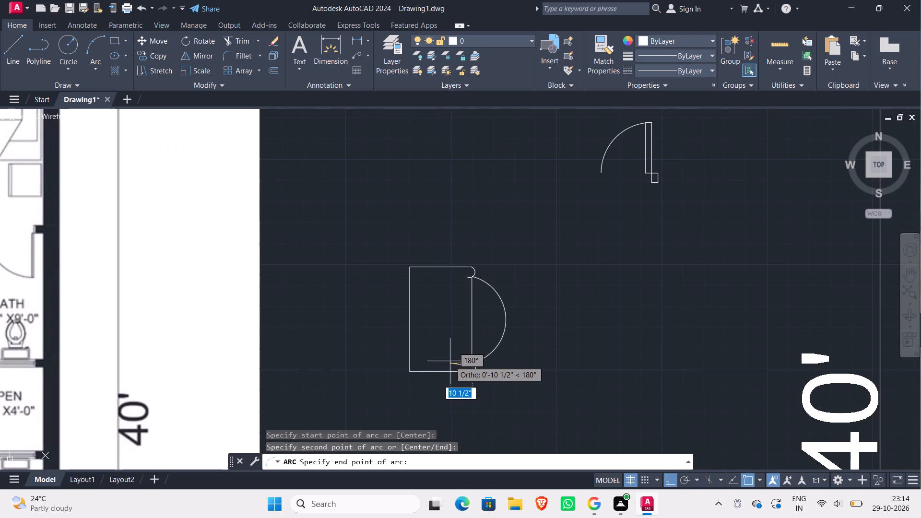
scroll(450, 361, down, 2)
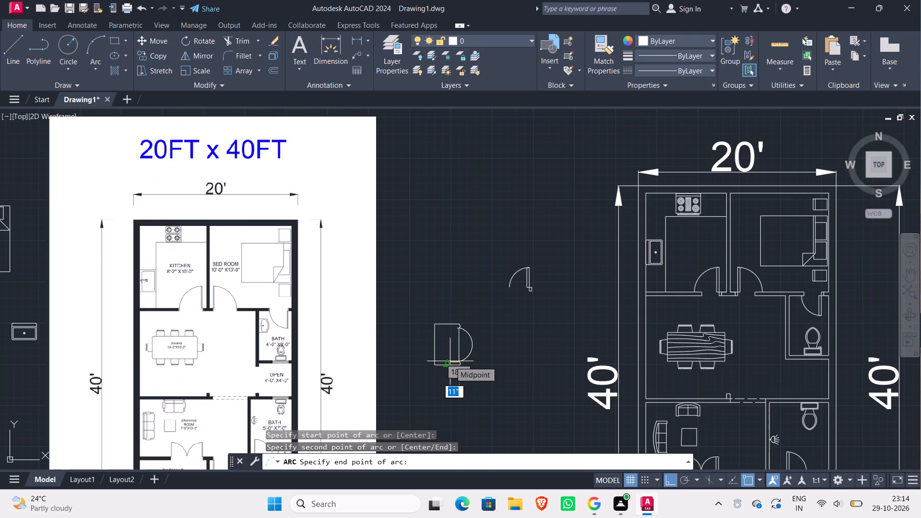
scroll(450, 361, up, 2)
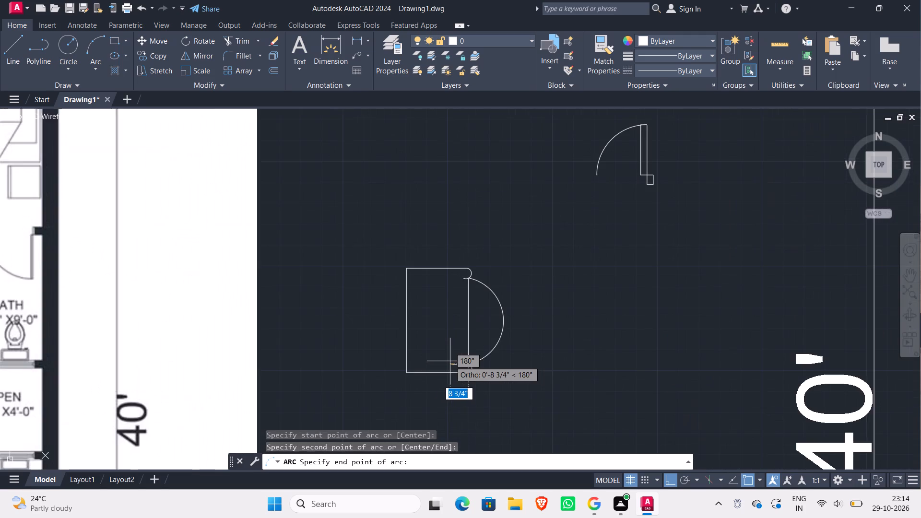
scroll(450, 361, up, 3)
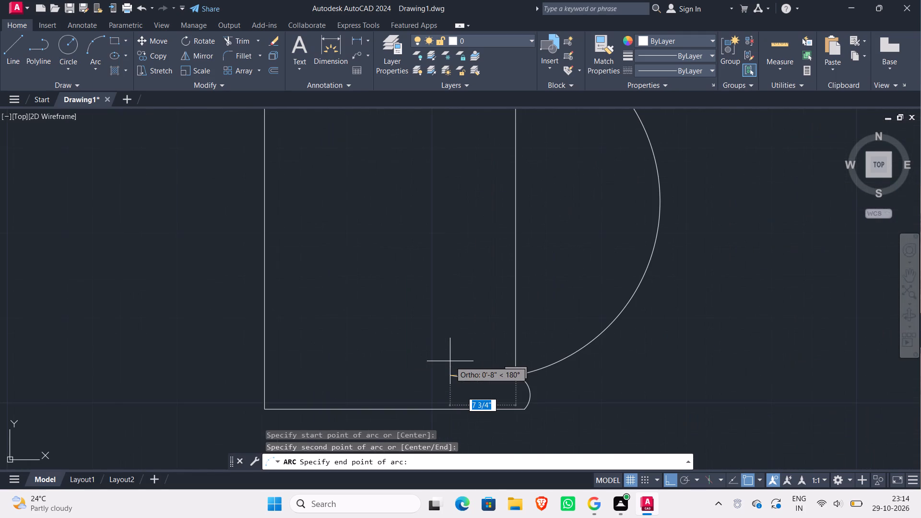
scroll(409, 350, down, 3)
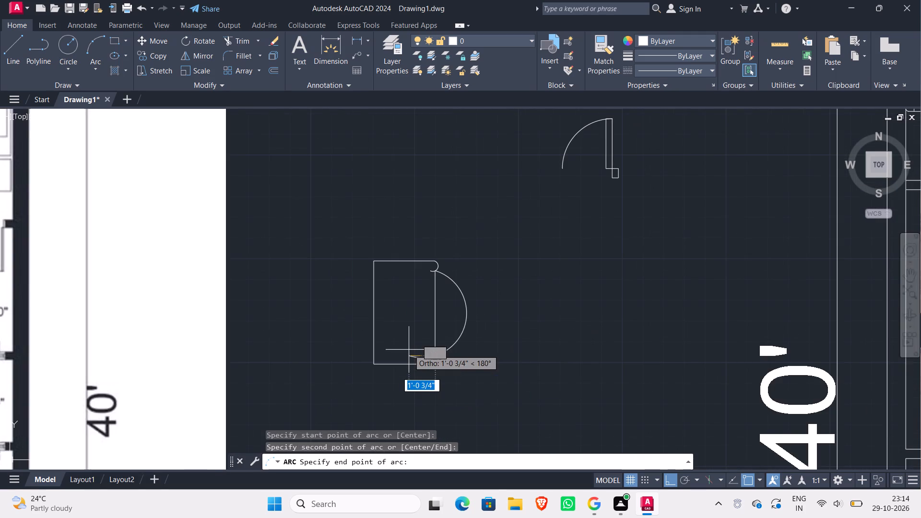
scroll(409, 350, down, 2)
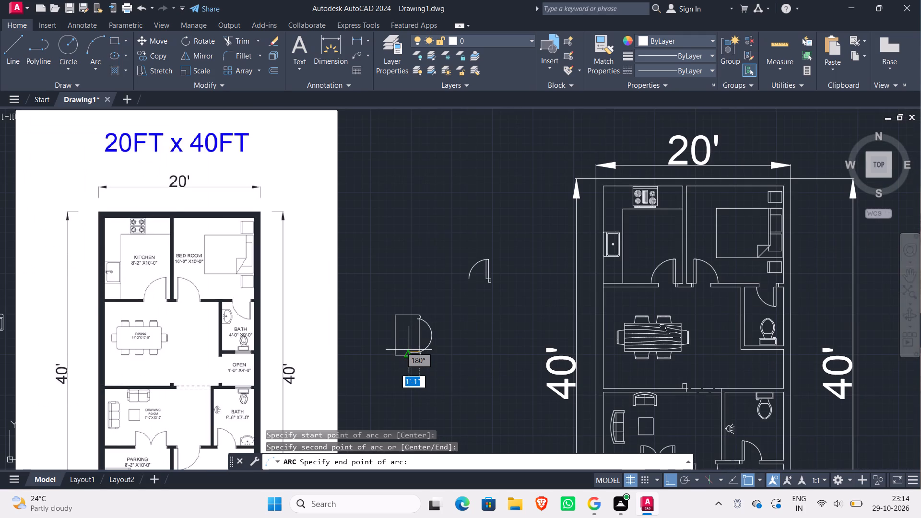
scroll(409, 350, up, 3)
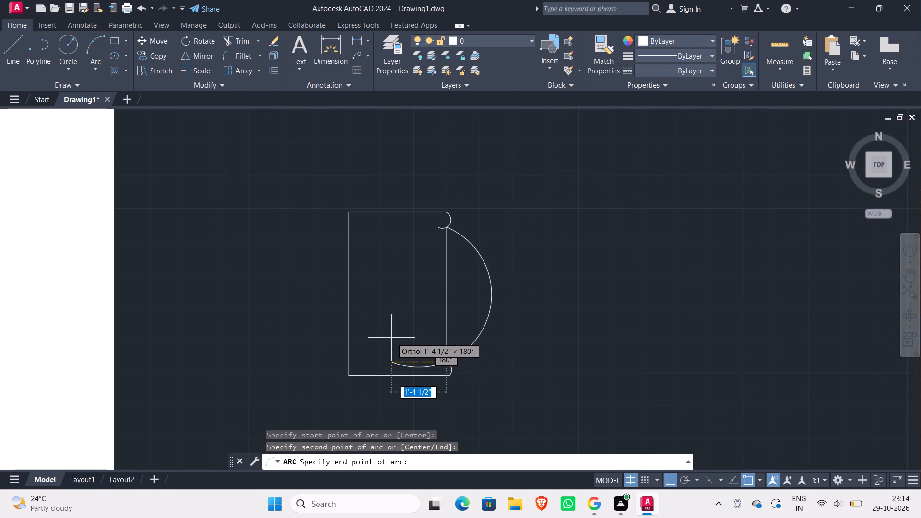
scroll(391, 338, down, 2)
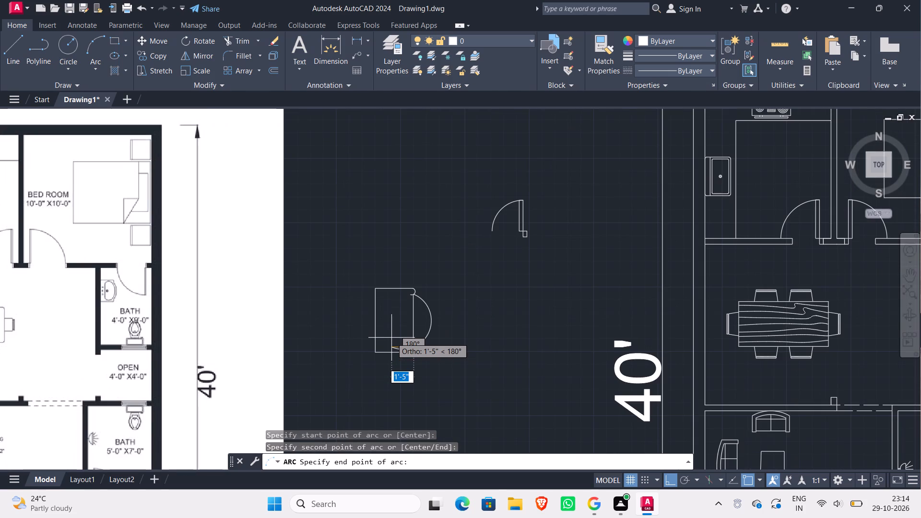
scroll(391, 338, up, 2)
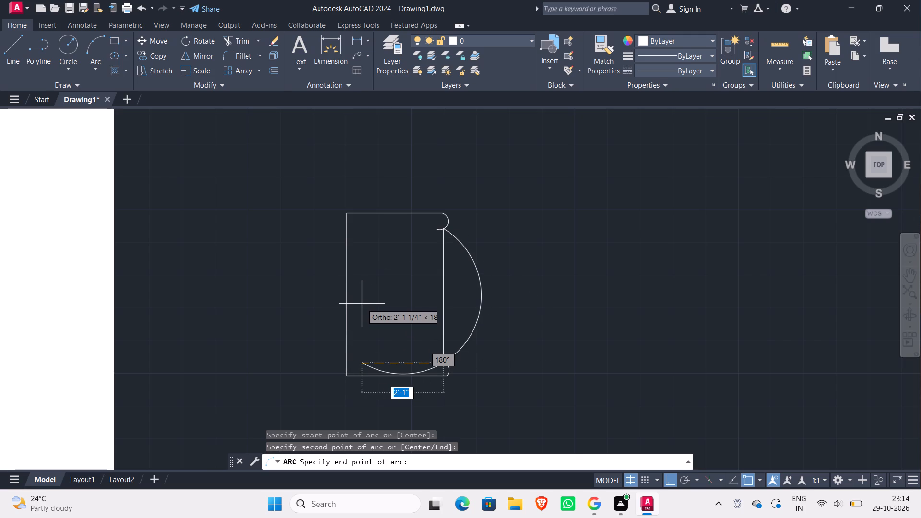
click(242, 274)
Trim away the vertical line between the two small corner arcs of the basin outline.
scroll(461, 268, down, 1)
middle_drag(505, 330, 500, 310)
scroll(499, 307, up, 1)
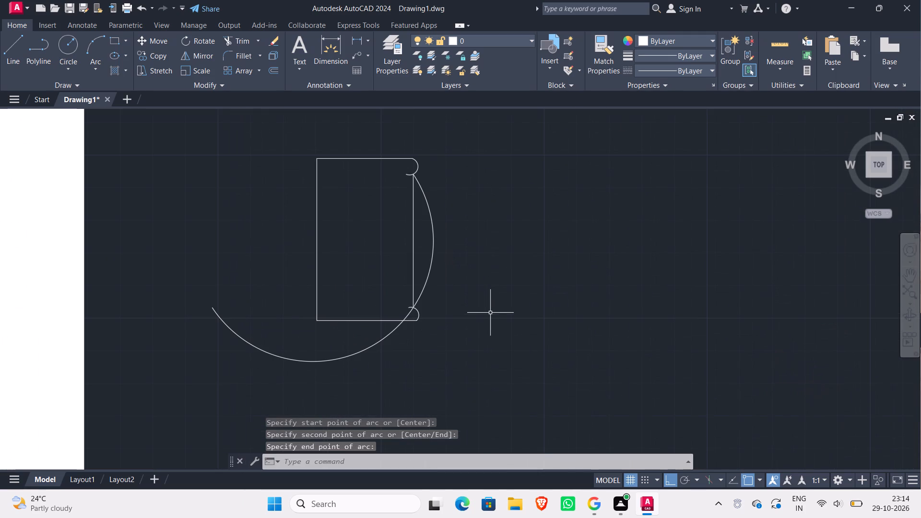
key(t)
key(r)
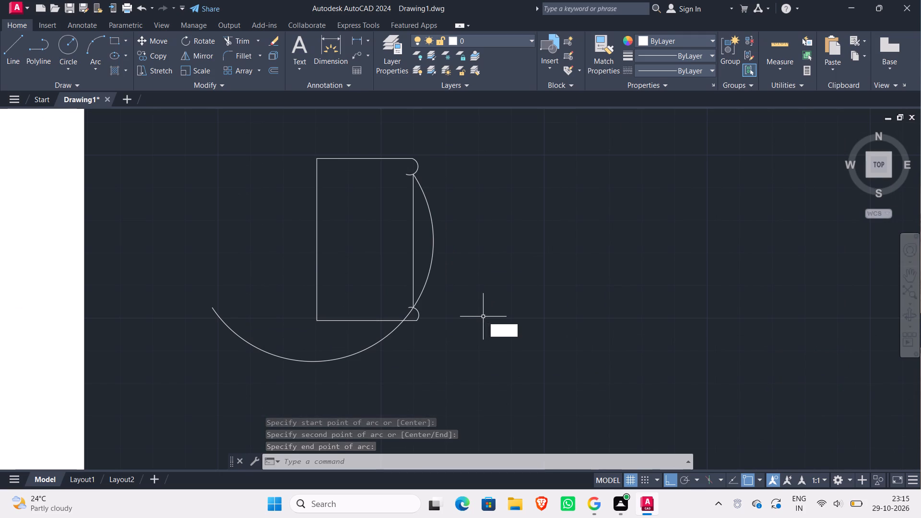
key(Return)
scroll(374, 271, up, 2)
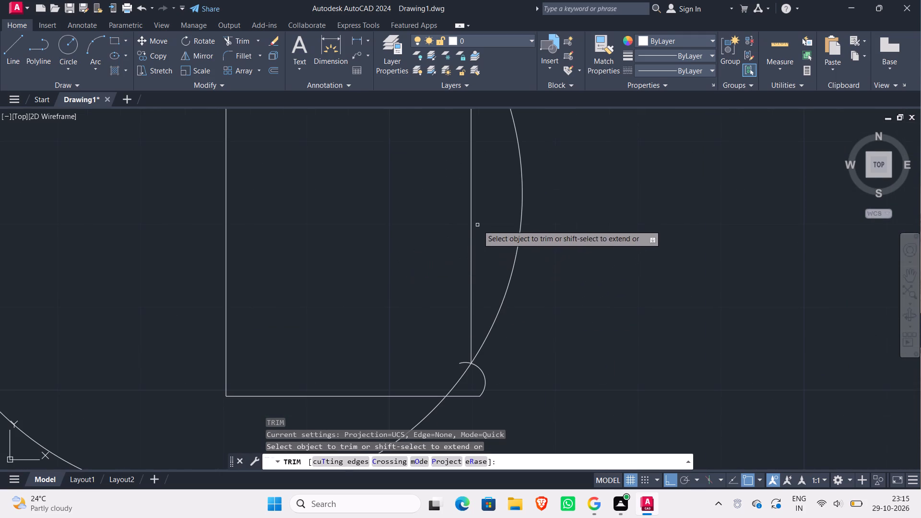
click(478, 224)
click(451, 228)
Trim the inward ends of both small corner arcs and the large arc's excess beyond the lower corner arc.
scroll(451, 228, down, 3)
scroll(453, 188, up, 2)
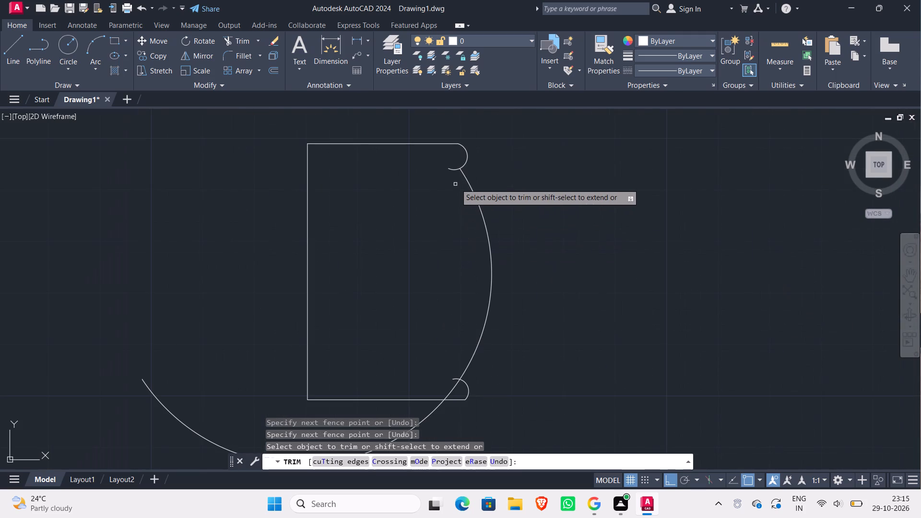
click(456, 183)
click(451, 162)
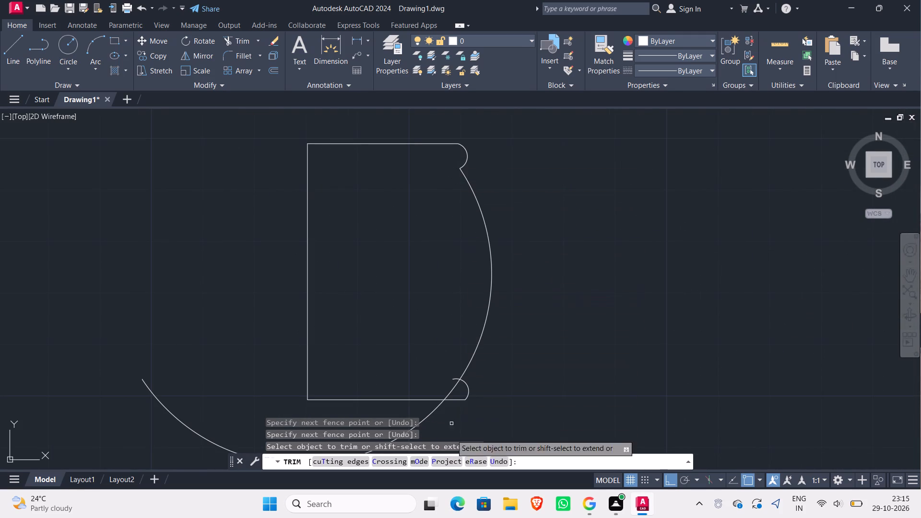
click(459, 395)
click(442, 381)
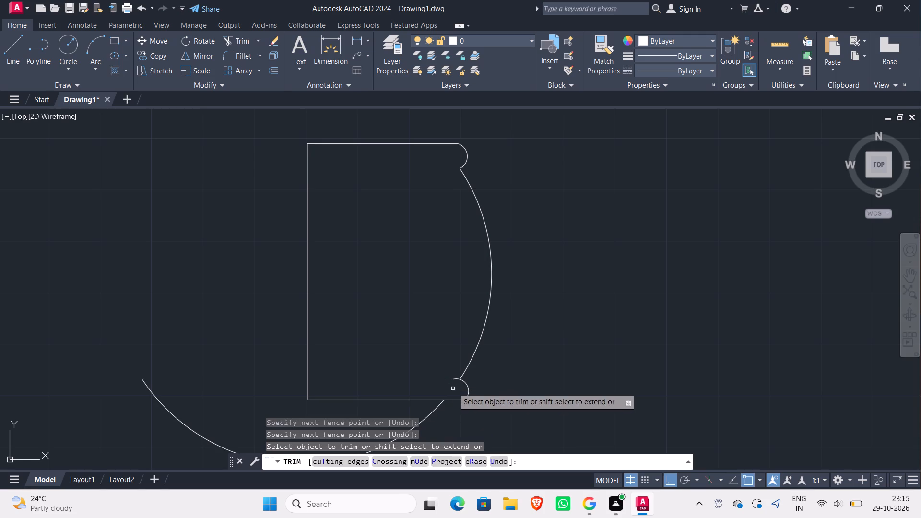
click(454, 388)
click(454, 376)
middle_drag(446, 412, 451, 399)
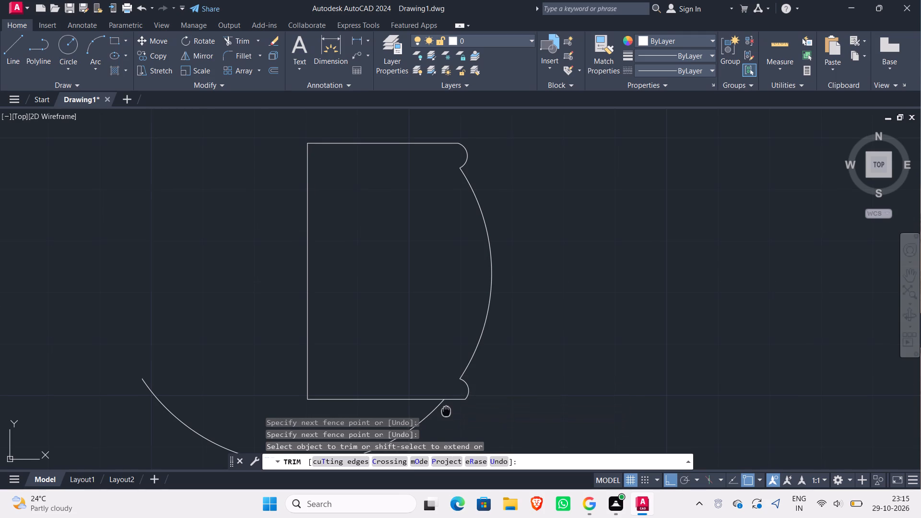
middle_drag(451, 399, 452, 398)
click(451, 415)
click(419, 394)
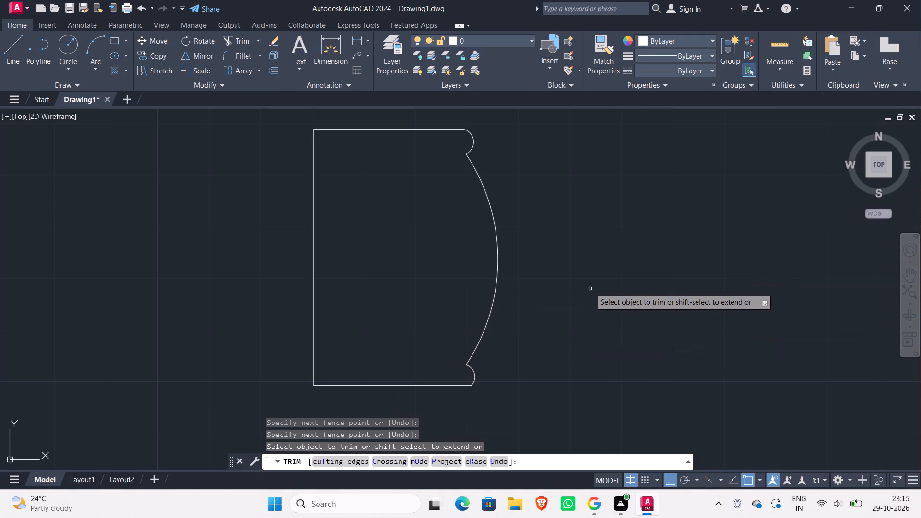
key(Escape)
Draw a vertical line about 2'-11" long inside the basin outline, near its straight side, following the reference bath's basin.
scroll(561, 285, down, 2)
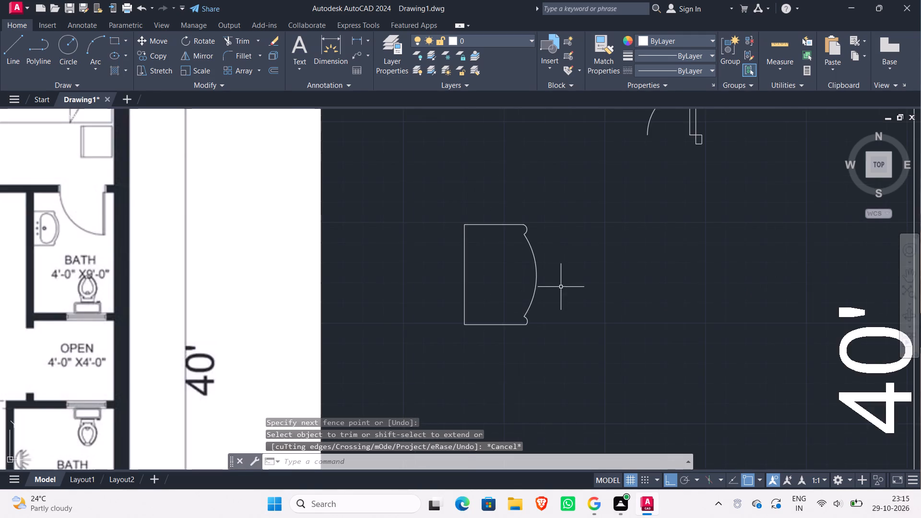
scroll(561, 289, down, 2)
scroll(383, 273, up, 2)
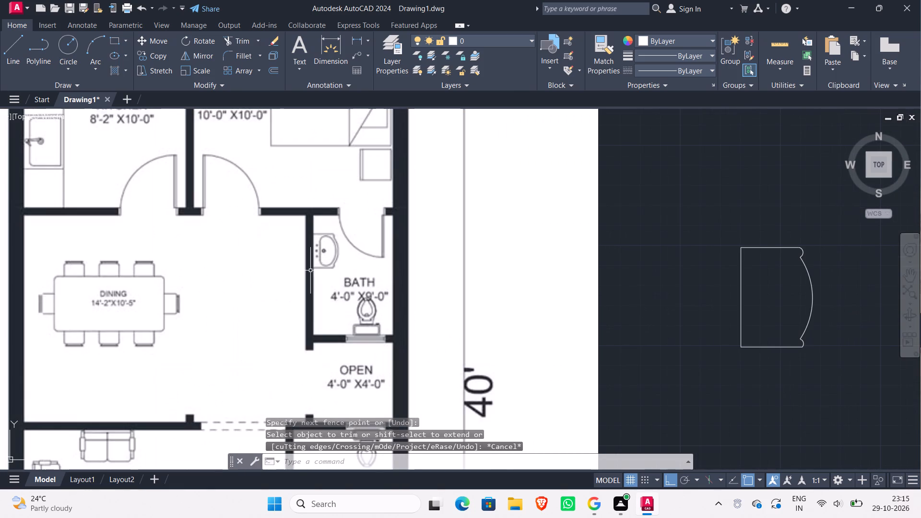
scroll(322, 268, up, 1)
scroll(322, 269, down, 2)
scroll(322, 270, up, 2)
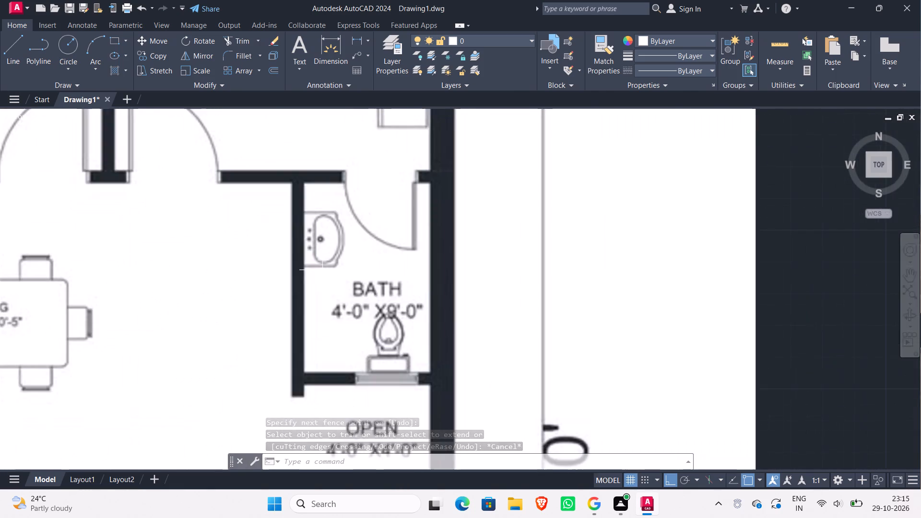
scroll(322, 270, up, 1)
scroll(322, 270, down, 2)
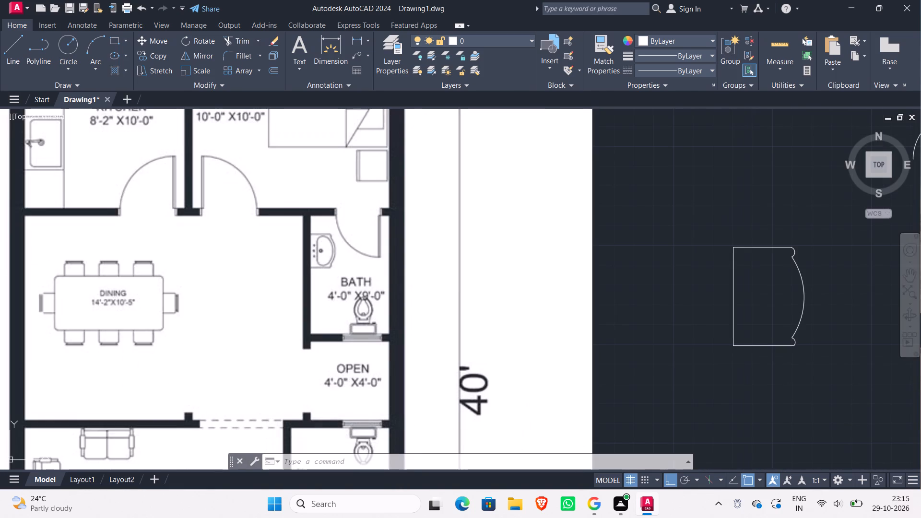
scroll(762, 299, up, 1)
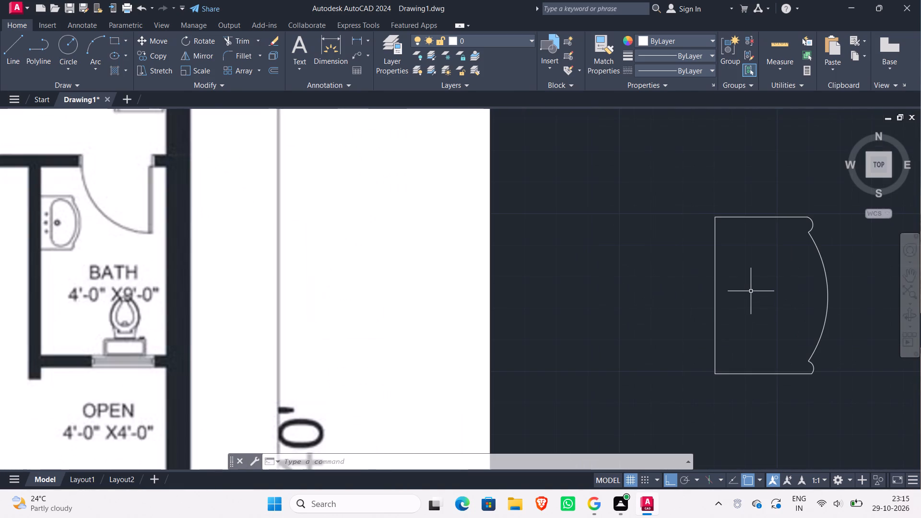
key(l)
key(Return)
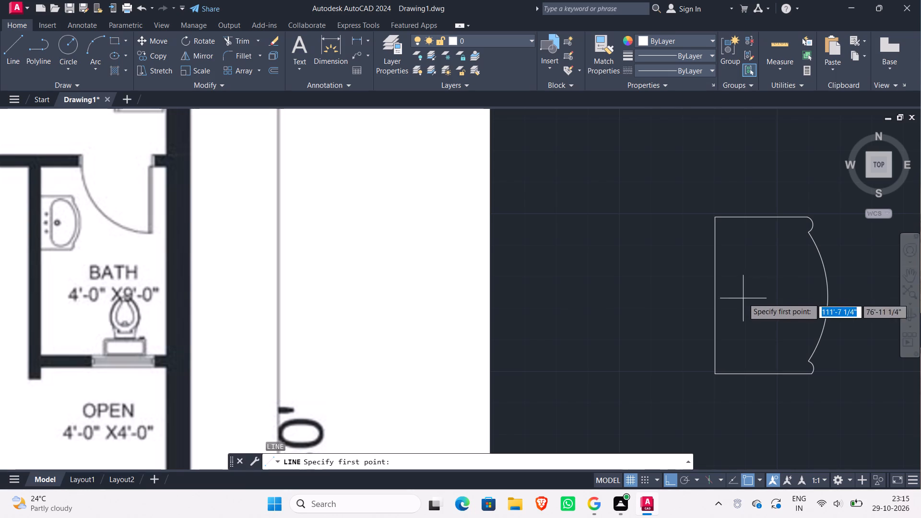
click(748, 242)
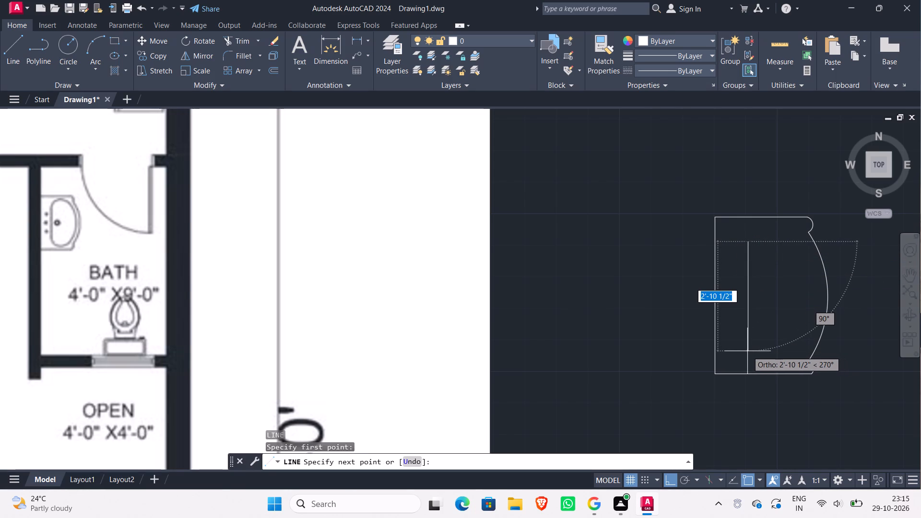
click(748, 353)
key(Escape)
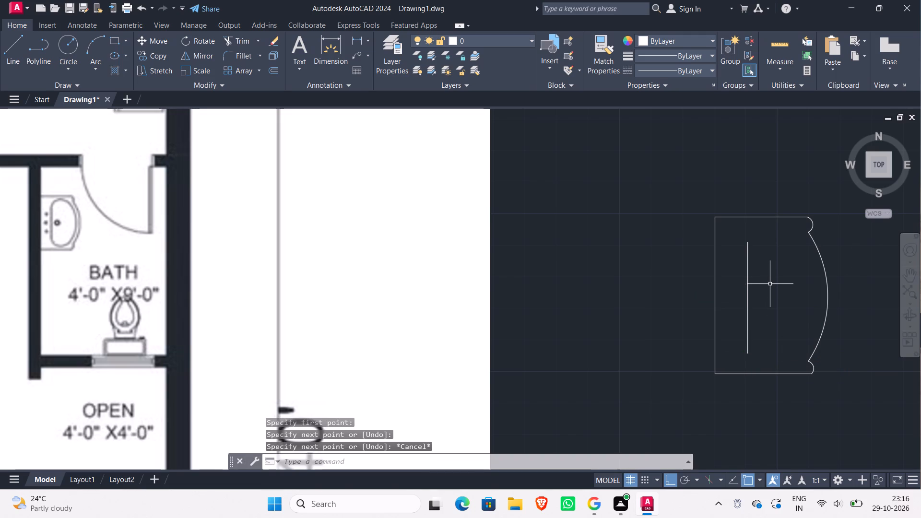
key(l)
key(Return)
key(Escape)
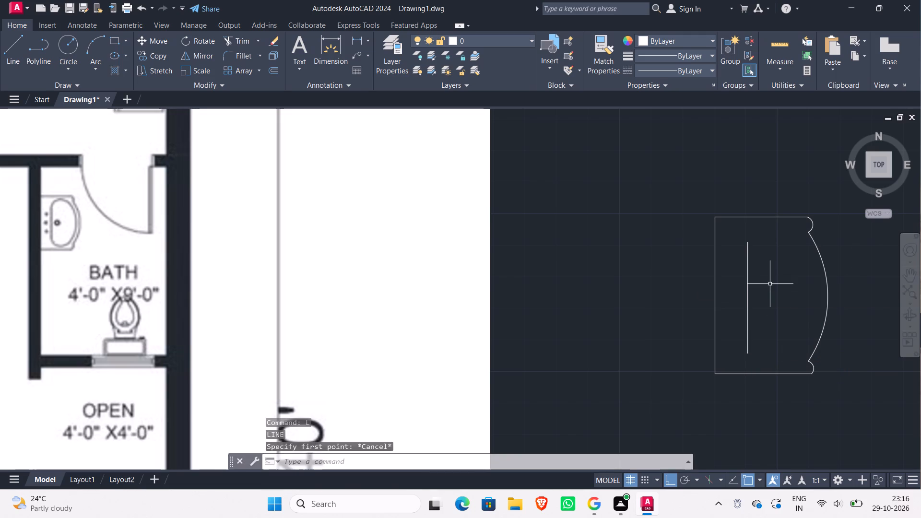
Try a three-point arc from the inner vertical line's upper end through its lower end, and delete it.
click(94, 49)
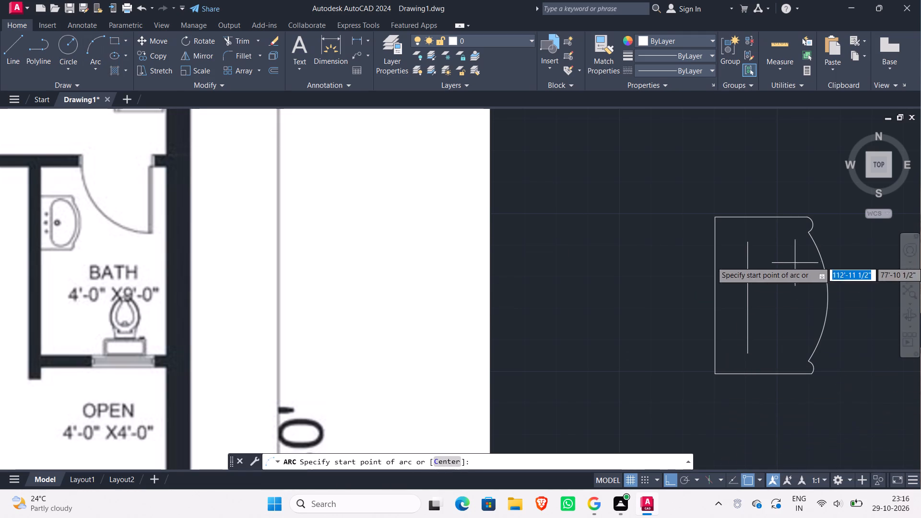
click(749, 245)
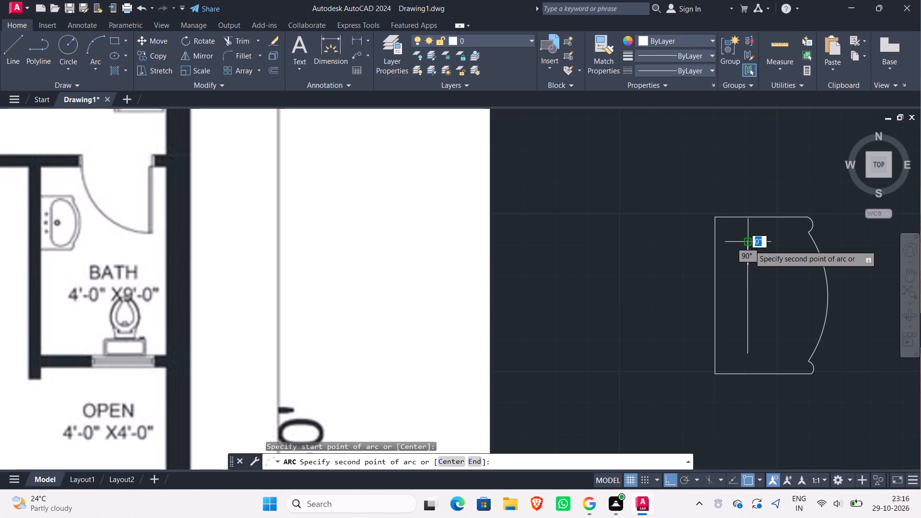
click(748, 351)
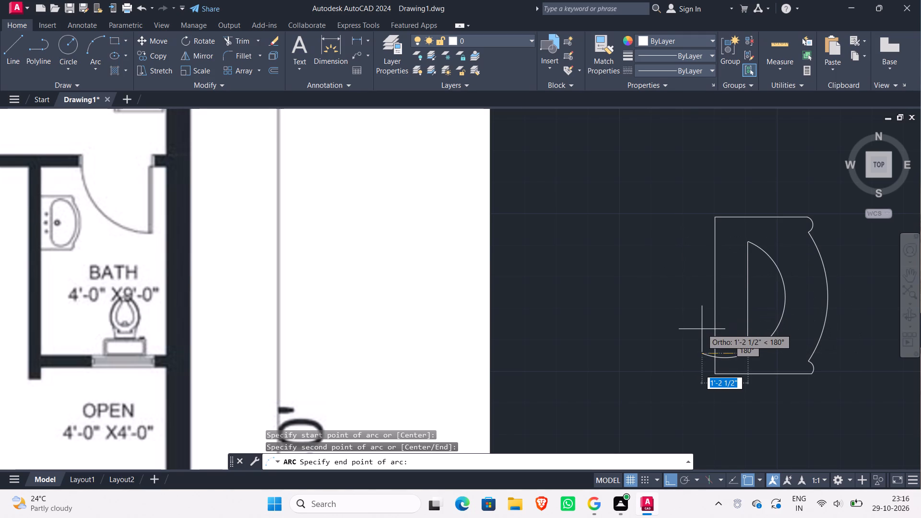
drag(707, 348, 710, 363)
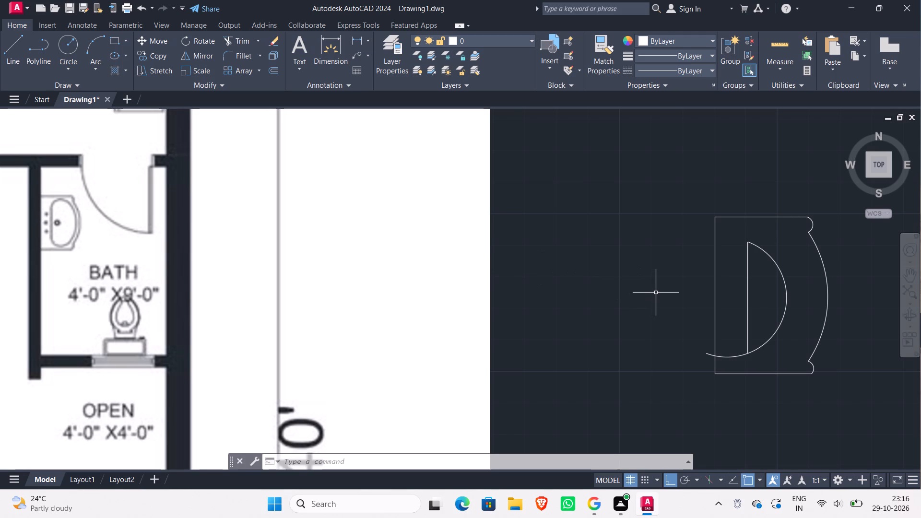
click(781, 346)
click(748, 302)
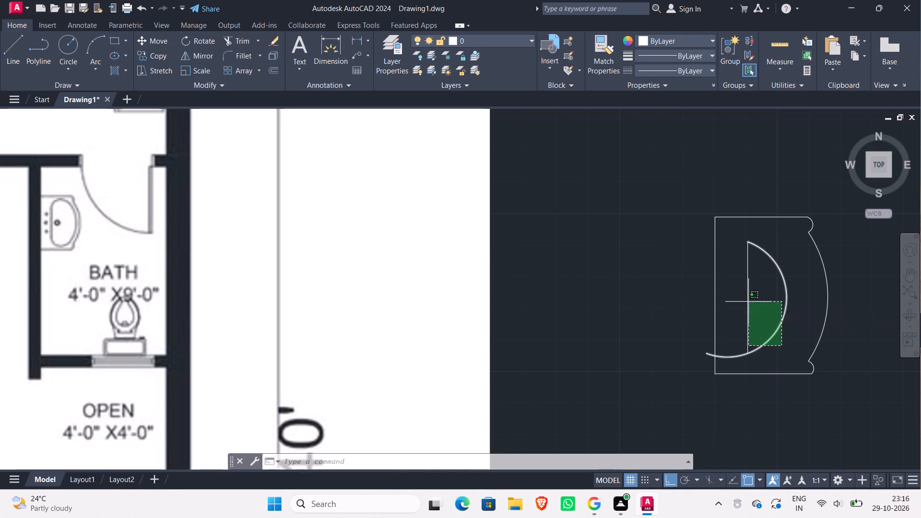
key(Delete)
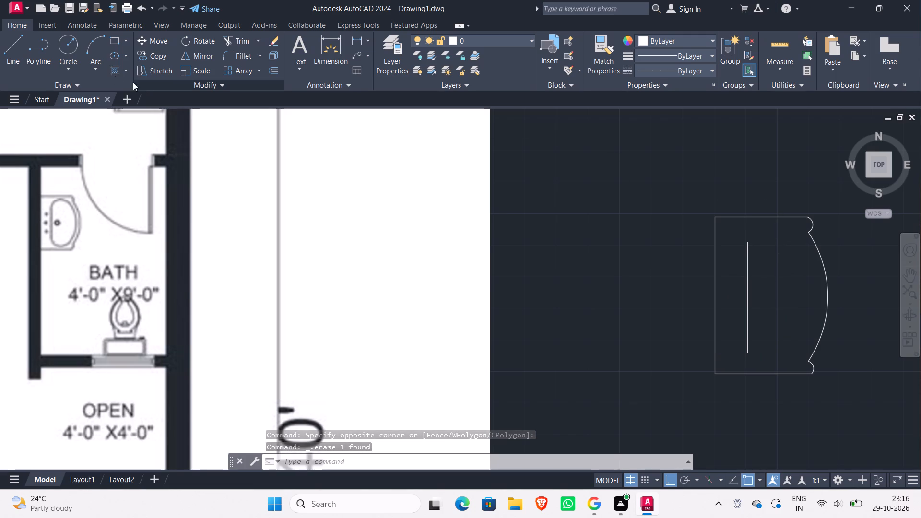
Draw a three-point bowl arc beside the inner vertical line, its second point about 2'-10" below its start and its end about 4 3/4" toward the line.
click(90, 44)
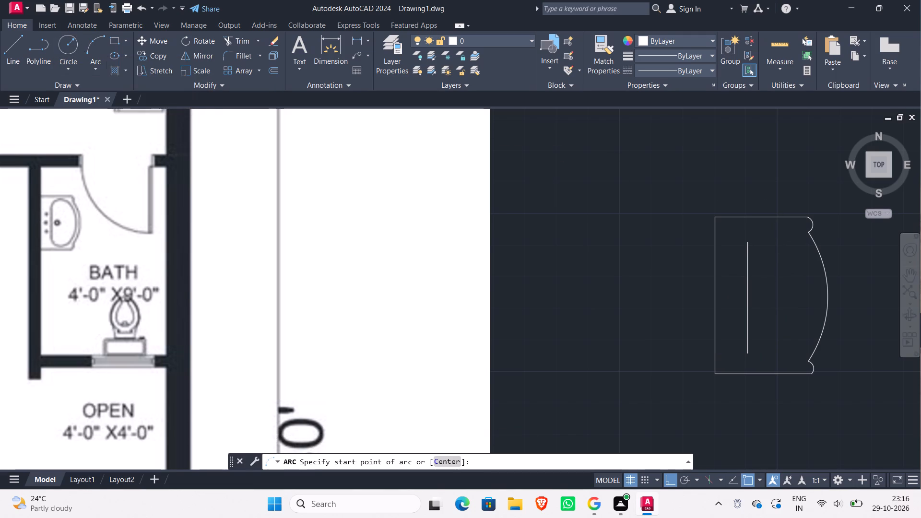
click(772, 244)
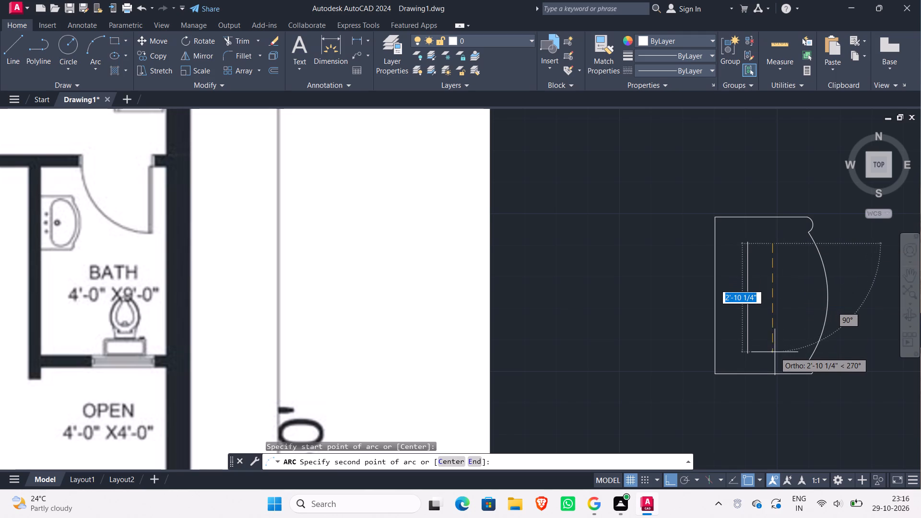
click(771, 350)
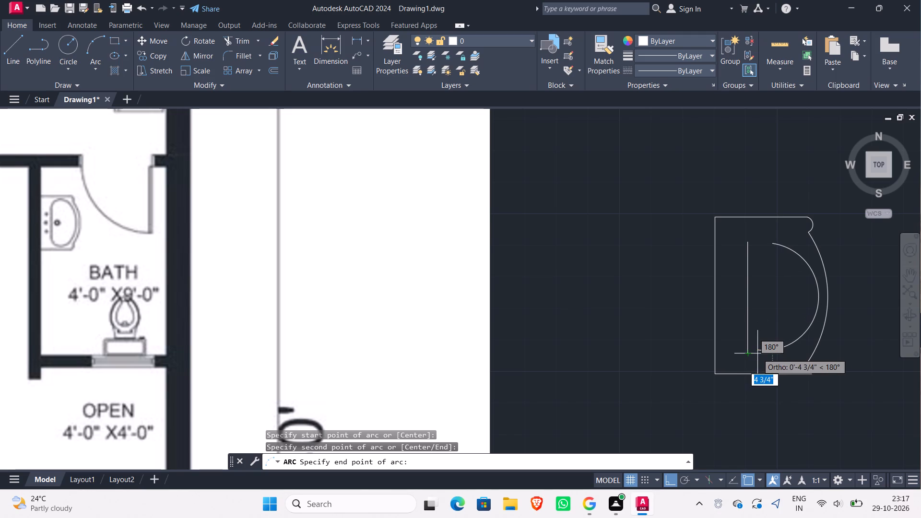
click(757, 353)
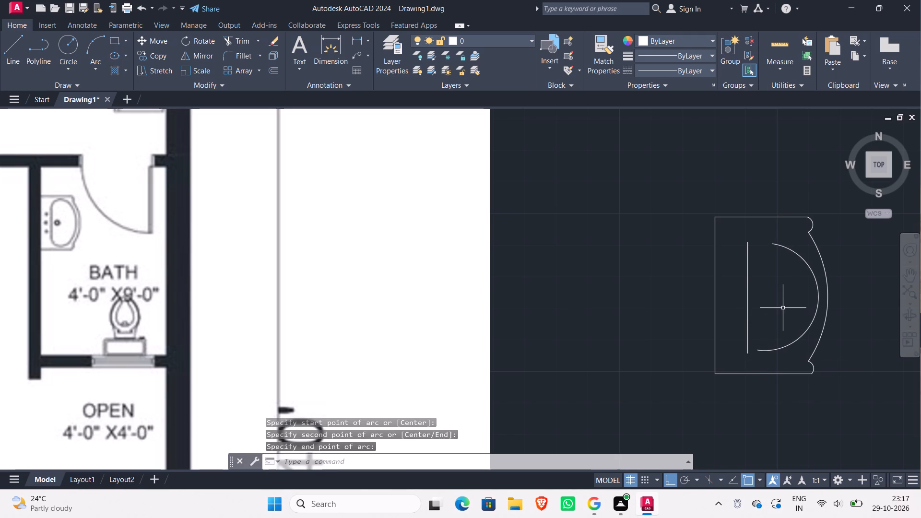
Extend both ends of the bowl arc to meet the basin's inner vertical line.
text(tr)
key(Return)
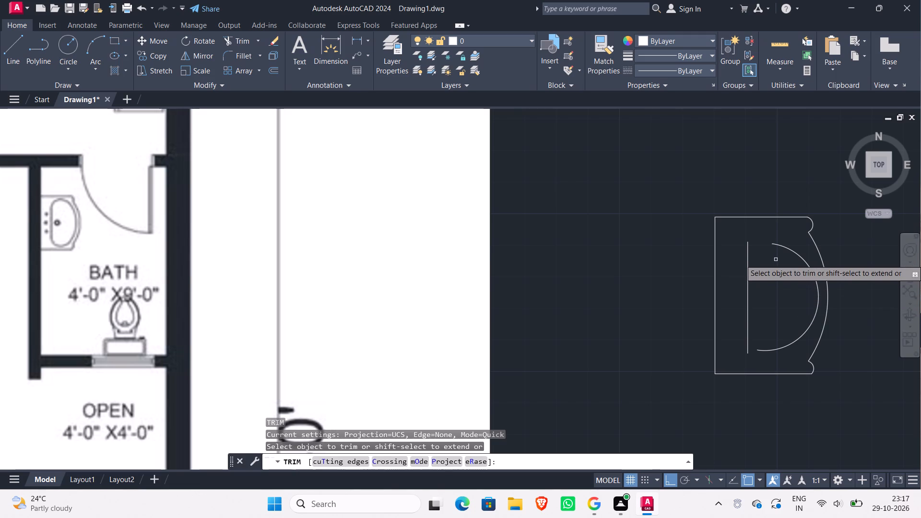
shift+click(773, 243)
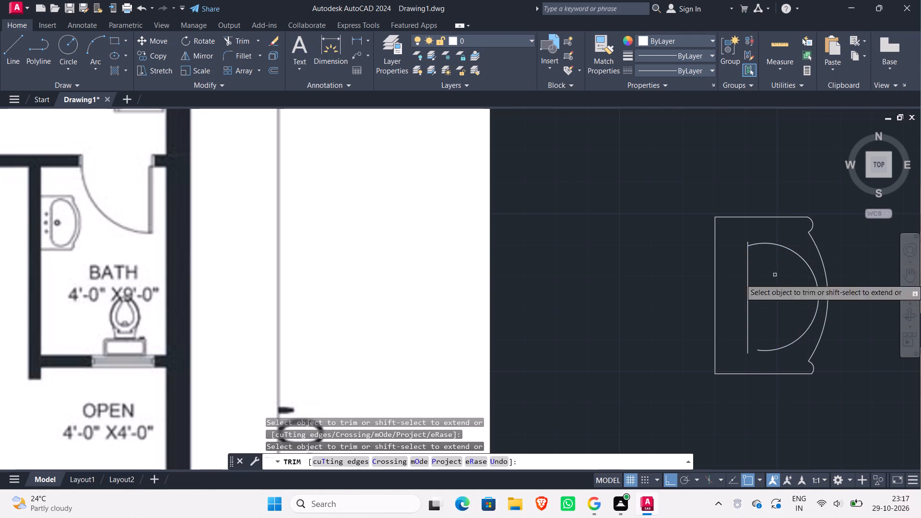
shift+click(773, 348)
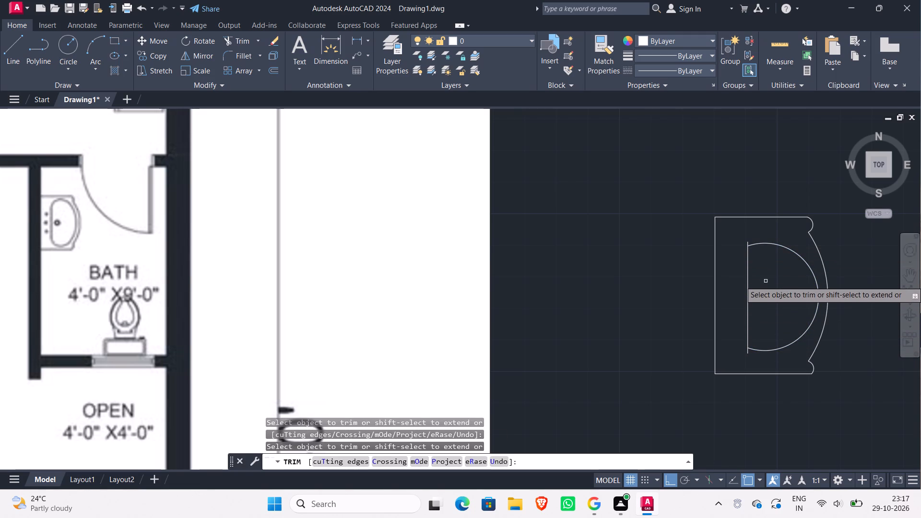
key(Escape)
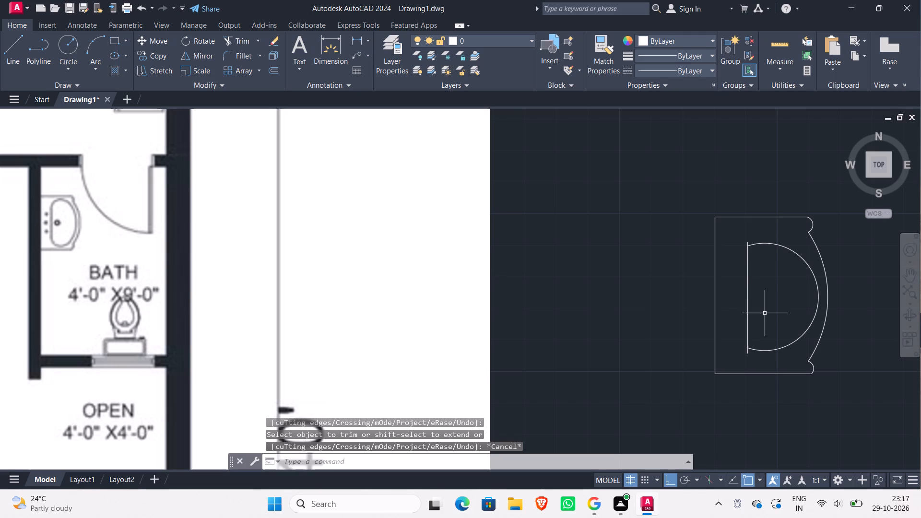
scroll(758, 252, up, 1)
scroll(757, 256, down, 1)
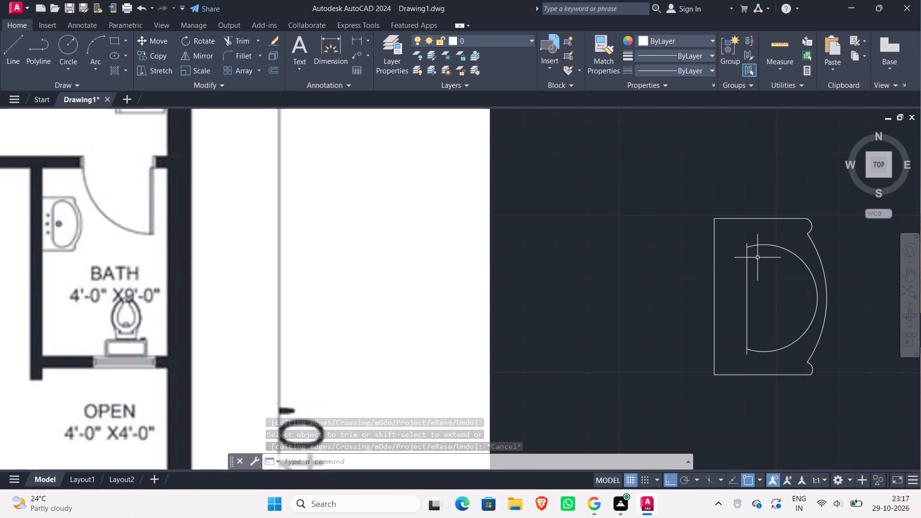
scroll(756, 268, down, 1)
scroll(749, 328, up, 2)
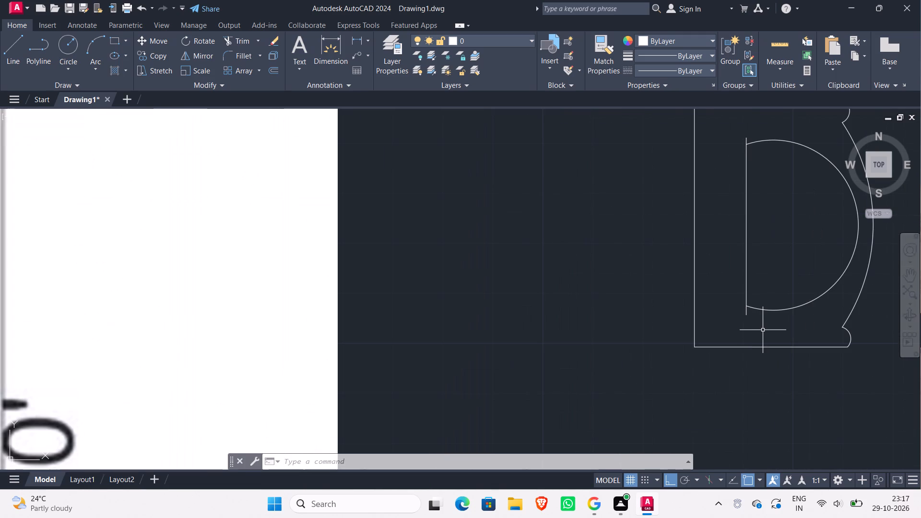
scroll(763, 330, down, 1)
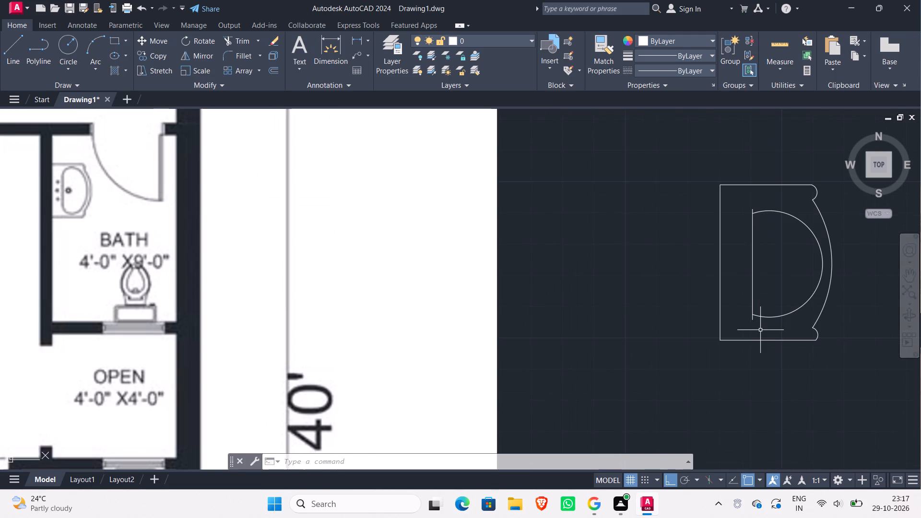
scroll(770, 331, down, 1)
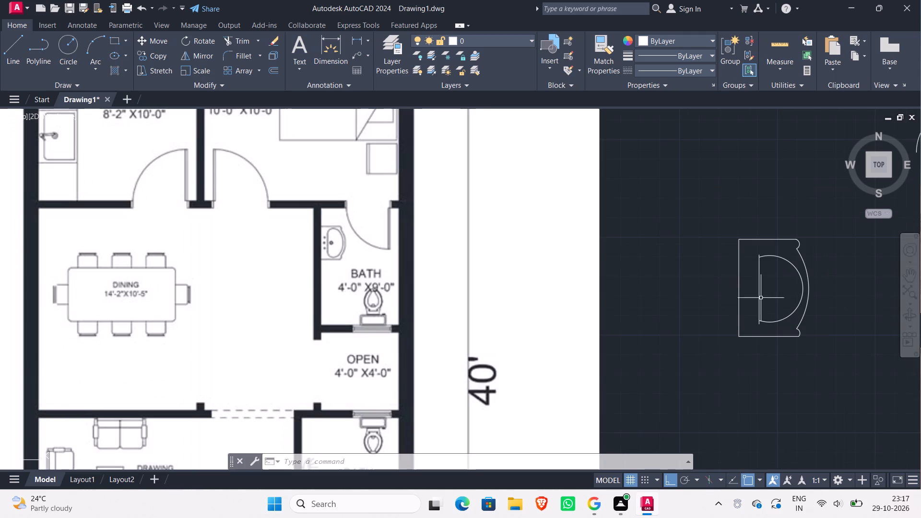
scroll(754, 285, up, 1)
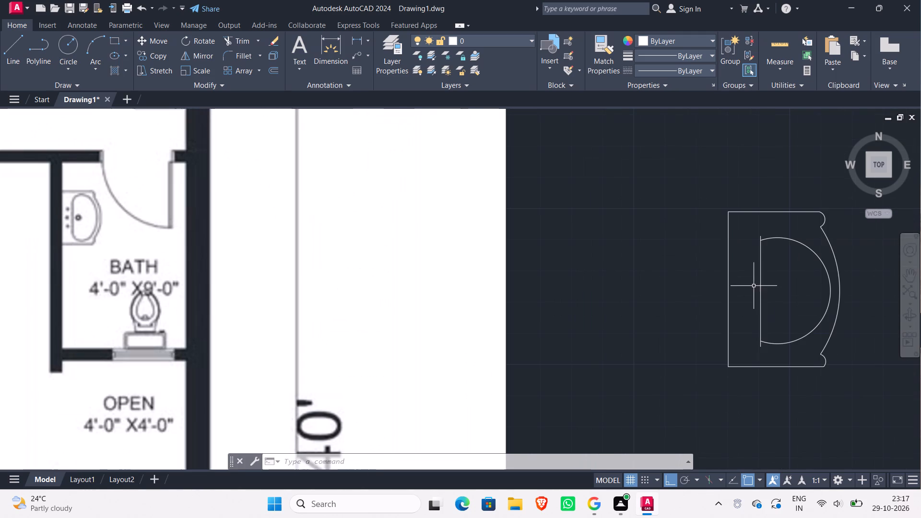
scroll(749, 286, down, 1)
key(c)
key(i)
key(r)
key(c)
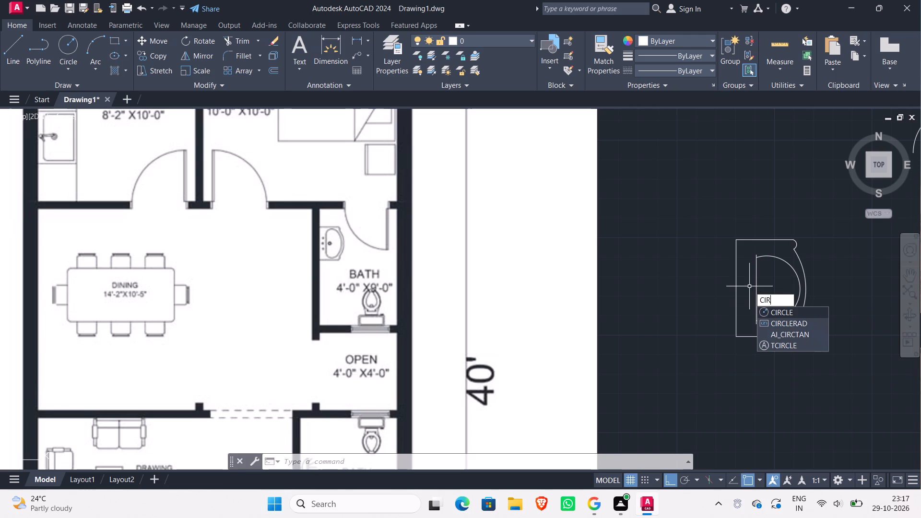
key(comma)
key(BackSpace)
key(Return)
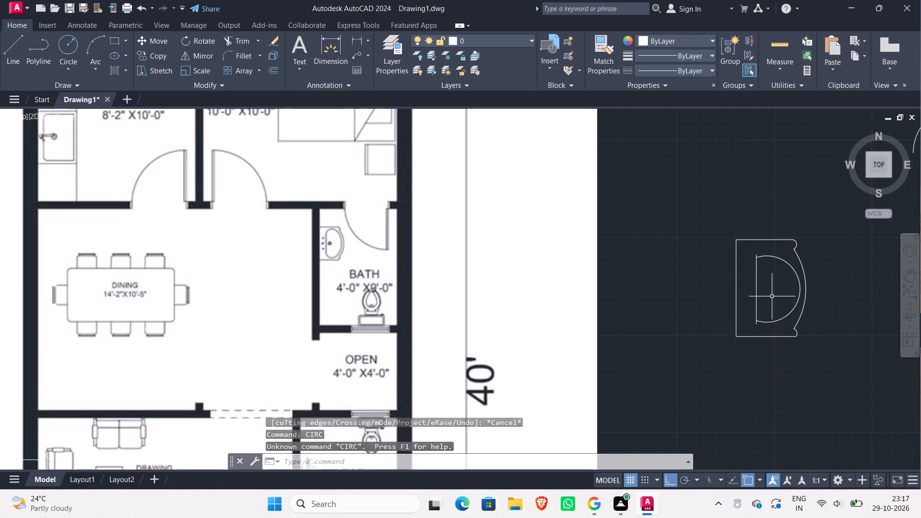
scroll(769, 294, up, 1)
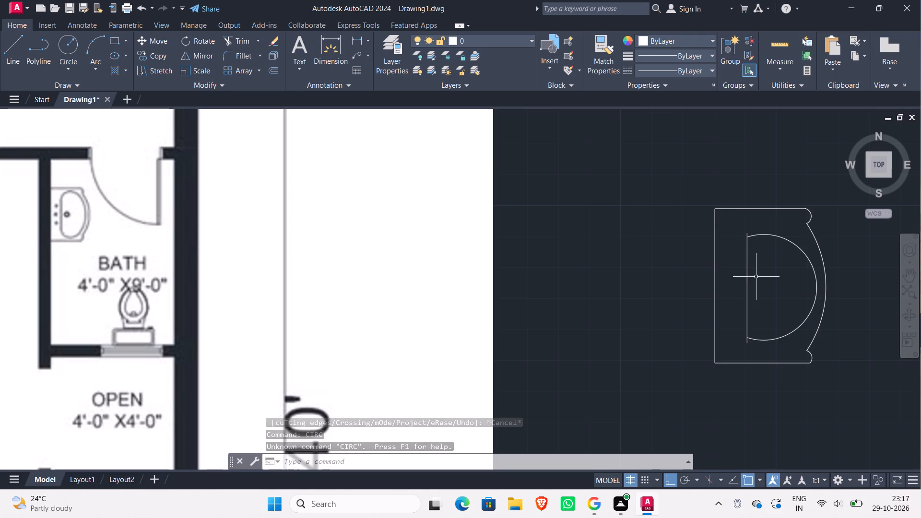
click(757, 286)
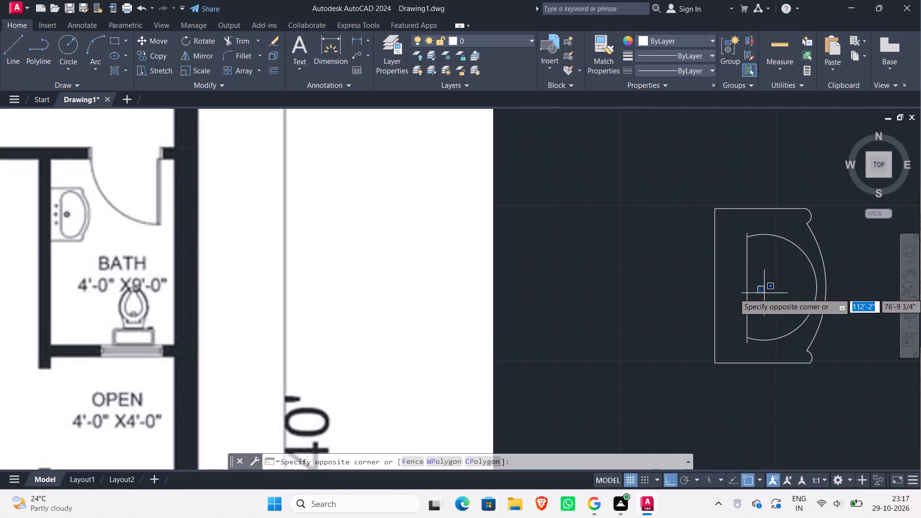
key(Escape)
Draw a drain circle of about 1 1/2" radius inside the bowl, near the middle of the inner vertical line.
text(ci)
key(r)
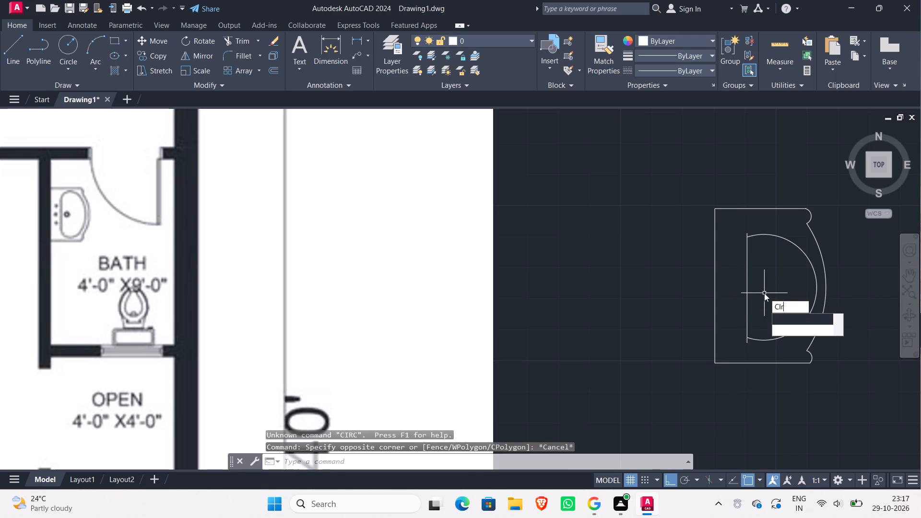
key(Return)
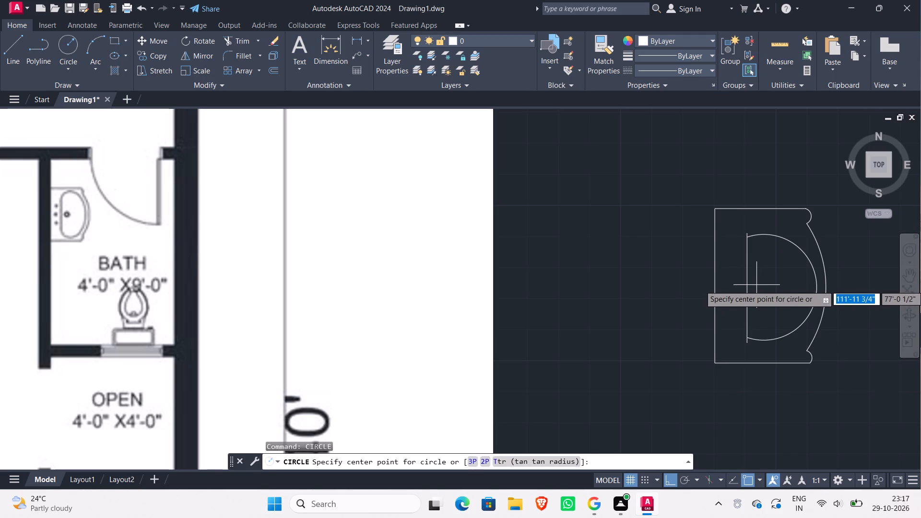
click(756, 286)
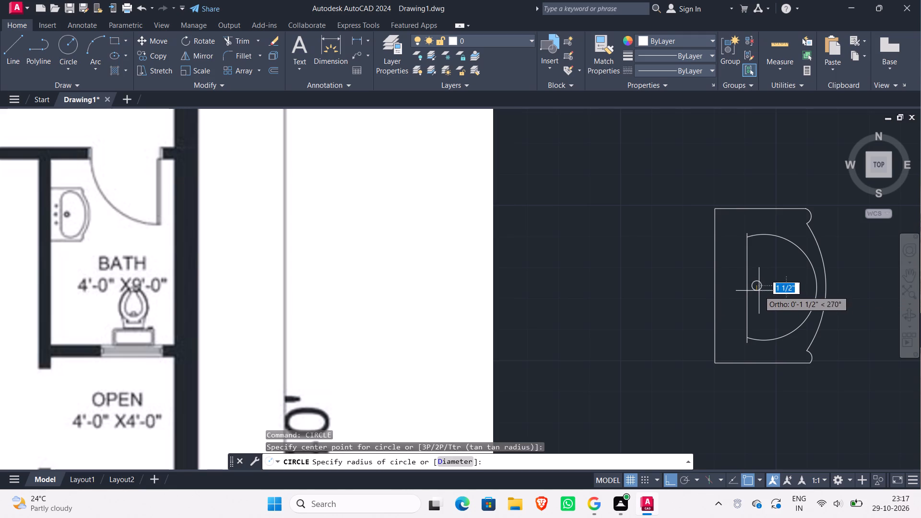
click(757, 290)
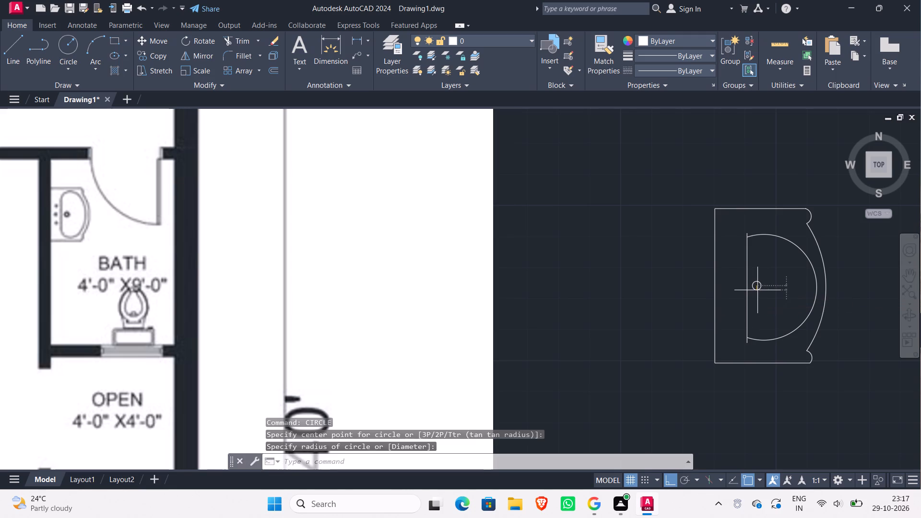
Draw a circle of about 3/4" radius between the basin's straight side and the inner line, slightly above the drain's level.
key(Return)
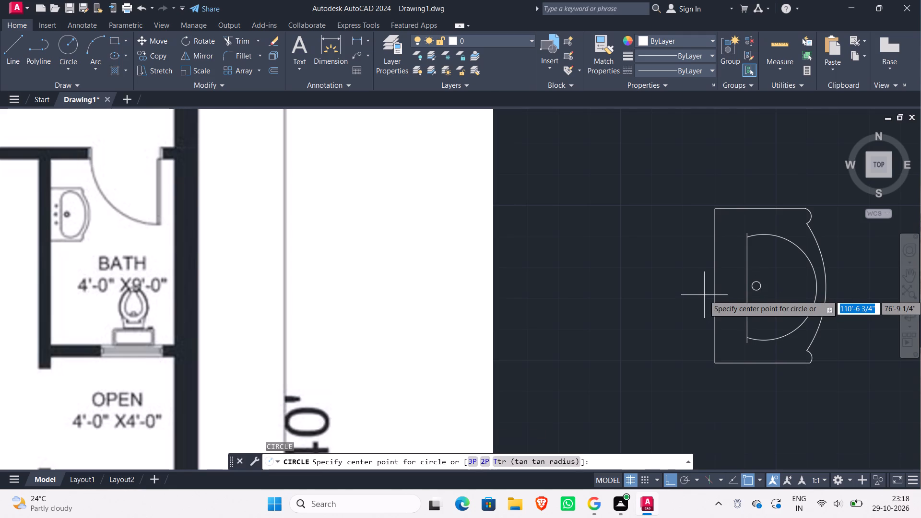
scroll(704, 295, down, 2)
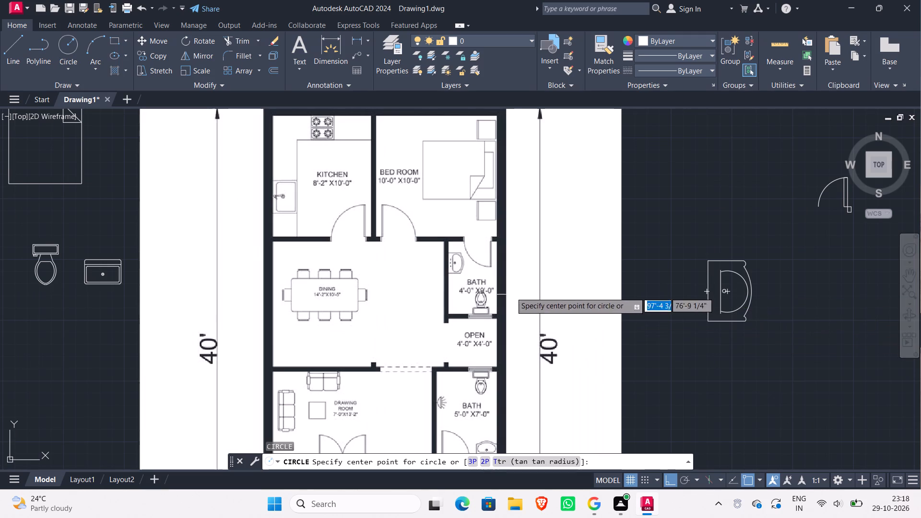
scroll(724, 282, up, 4)
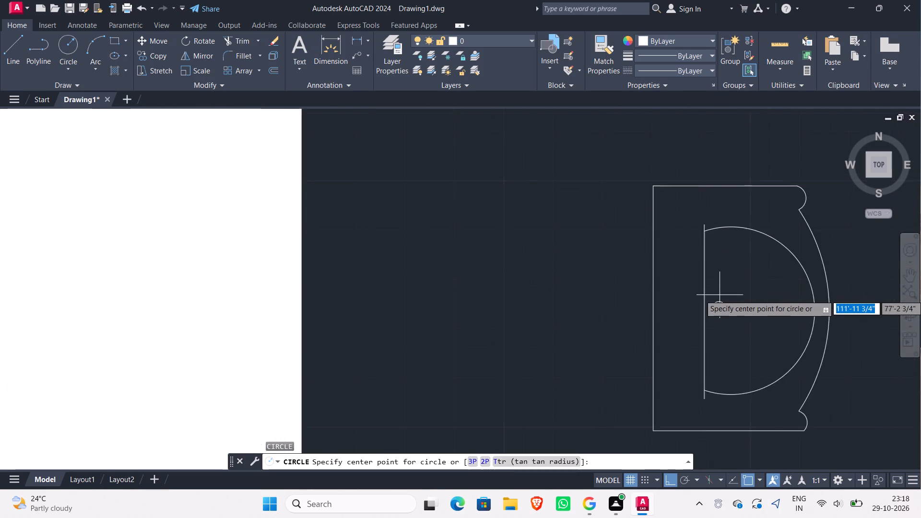
click(675, 278)
click(678, 285)
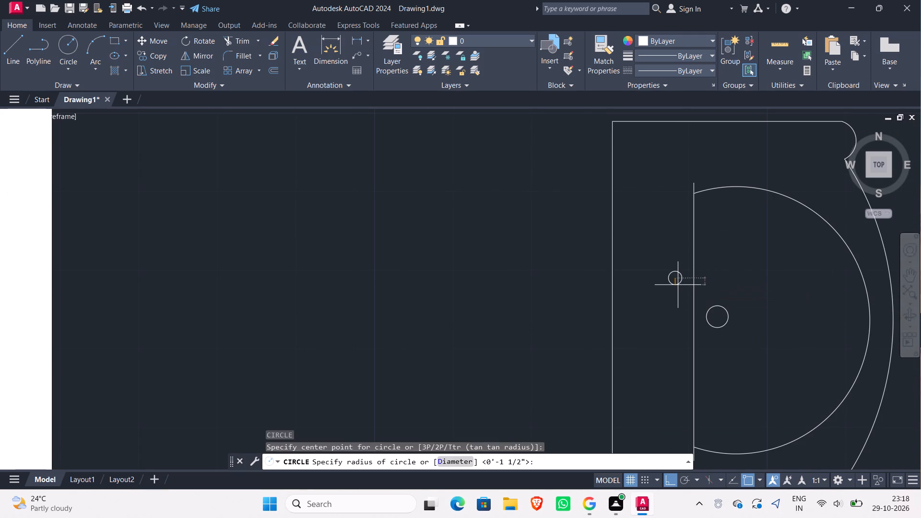
Draw two circles of about 1" radius between the basin's straight side and inner line, one level with the drain and one below it.
key(Return)
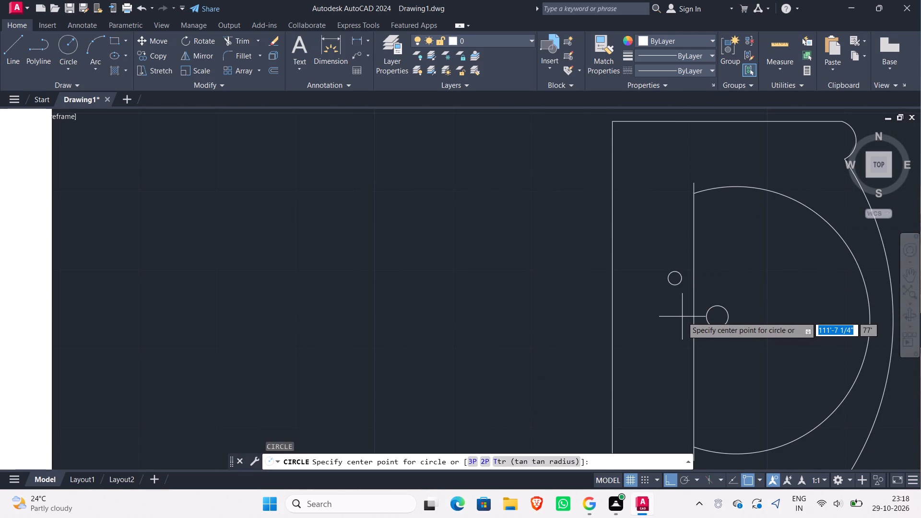
click(682, 317)
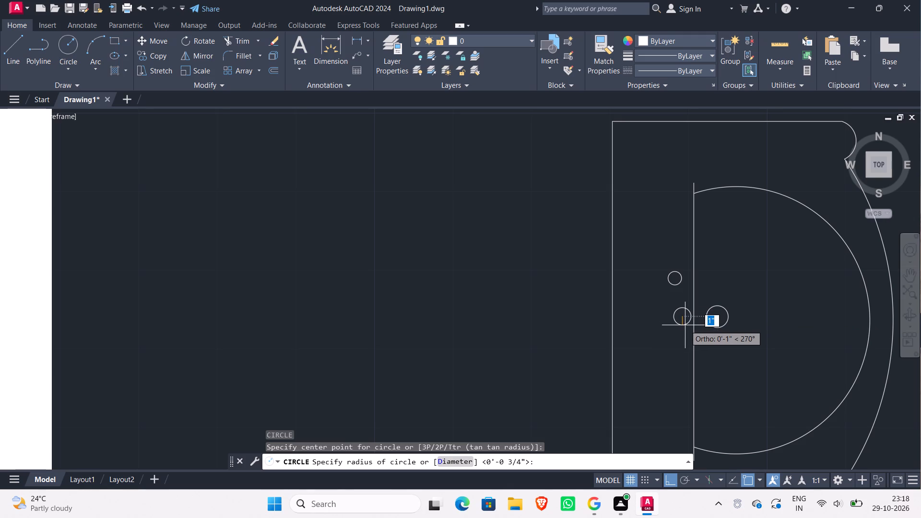
click(685, 325)
key(Return)
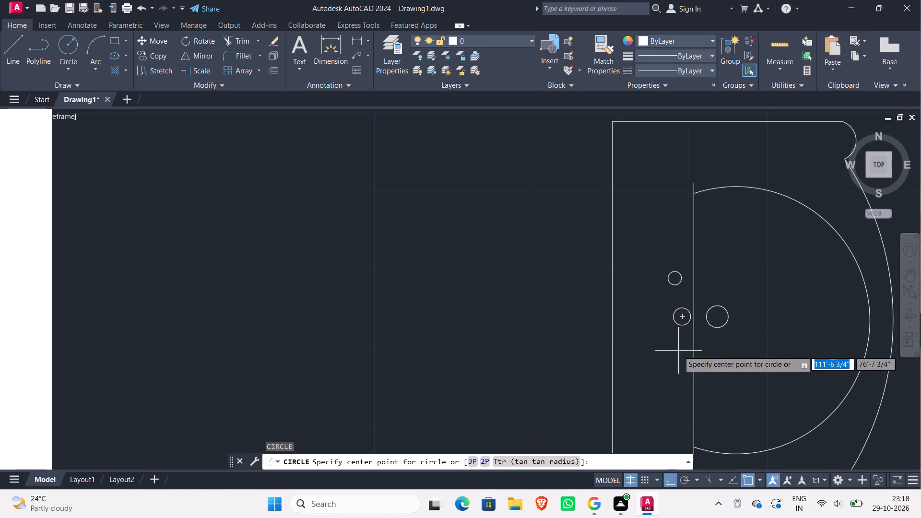
key(Return)
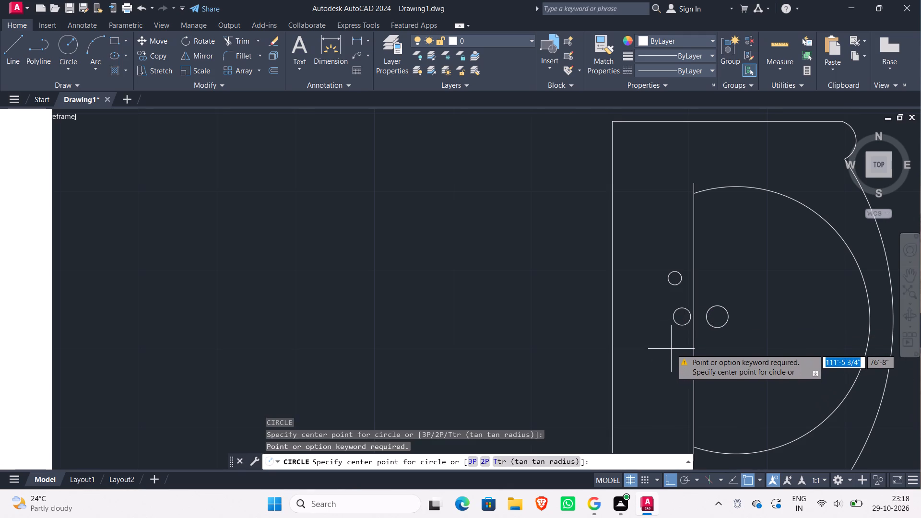
click(670, 353)
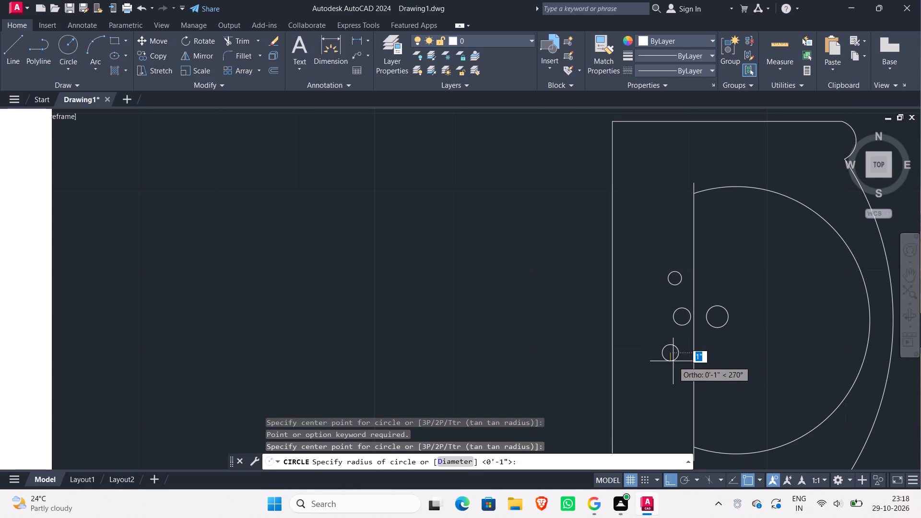
click(673, 361)
Trim both ends of the basin's inner vertical line where they overhang the bowl arc.
scroll(704, 381, down, 4)
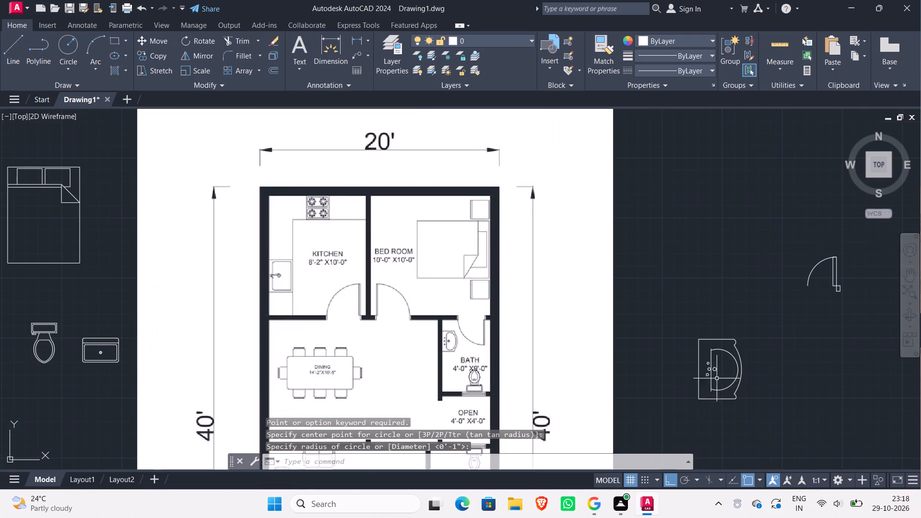
middle_drag(732, 384, 660, 326)
scroll(640, 339, up, 4)
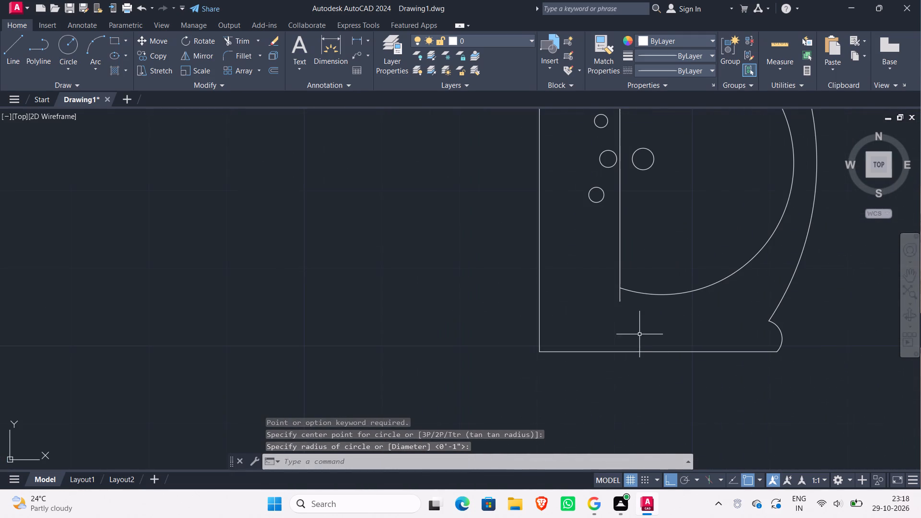
key(t)
key(r)
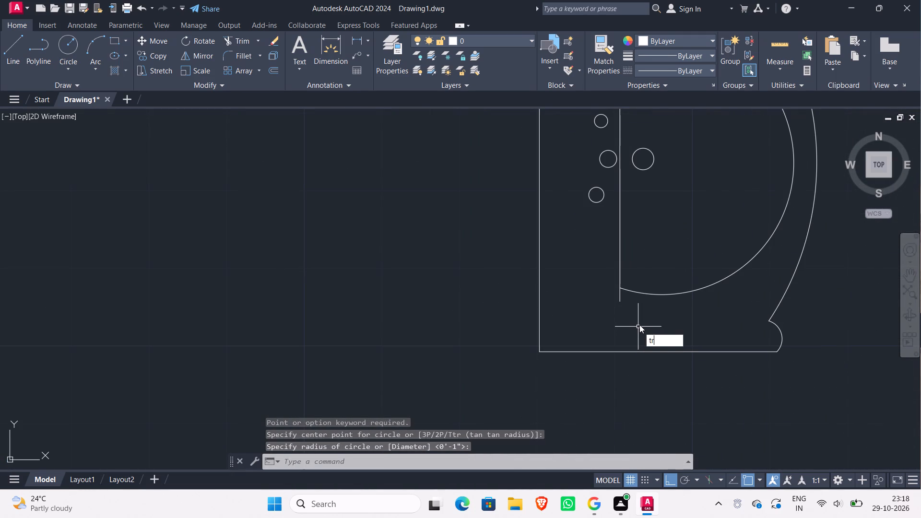
key(Return)
scroll(642, 315, up, 2)
click(602, 279)
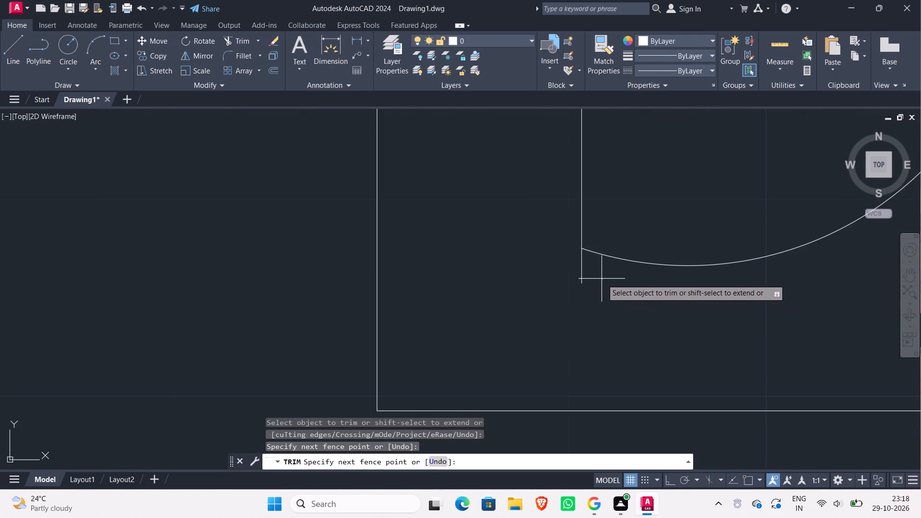
click(569, 268)
scroll(571, 271, down, 3)
middle_drag(622, 227, 621, 297)
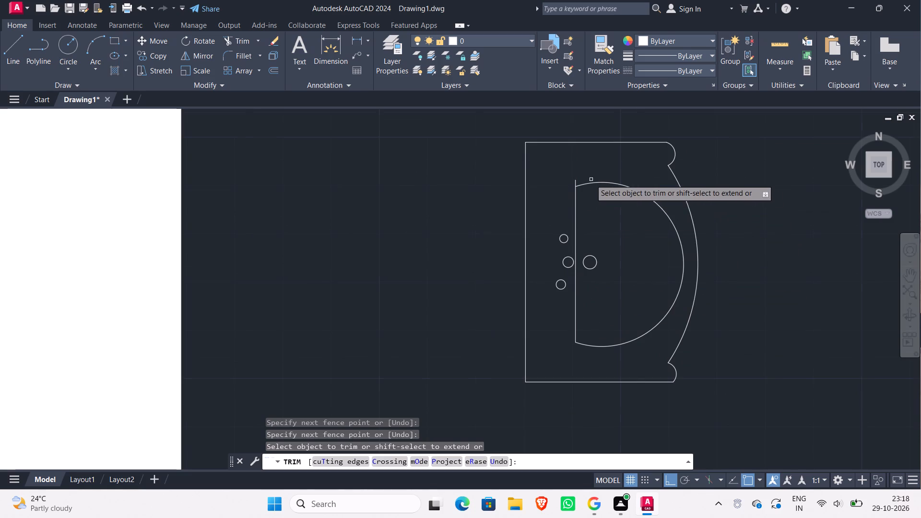
scroll(590, 179, up, 2)
click(572, 181)
click(527, 187)
scroll(527, 187, down, 3)
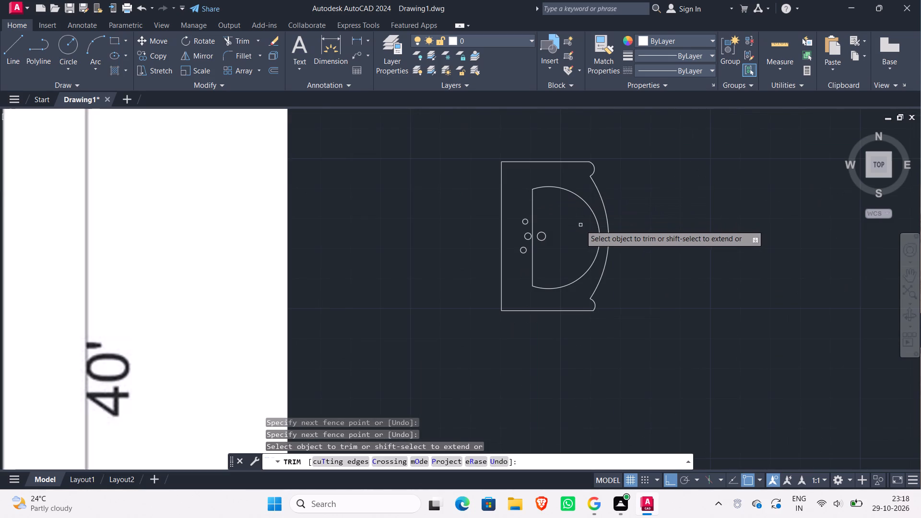
key(Escape)
Copy the finished basin by its straight side's midpoint to just outside the redrawn plan, beside the lower bath.
scroll(592, 241, down, 2)
scroll(616, 287, down, 1)
scroll(616, 288, up, 1)
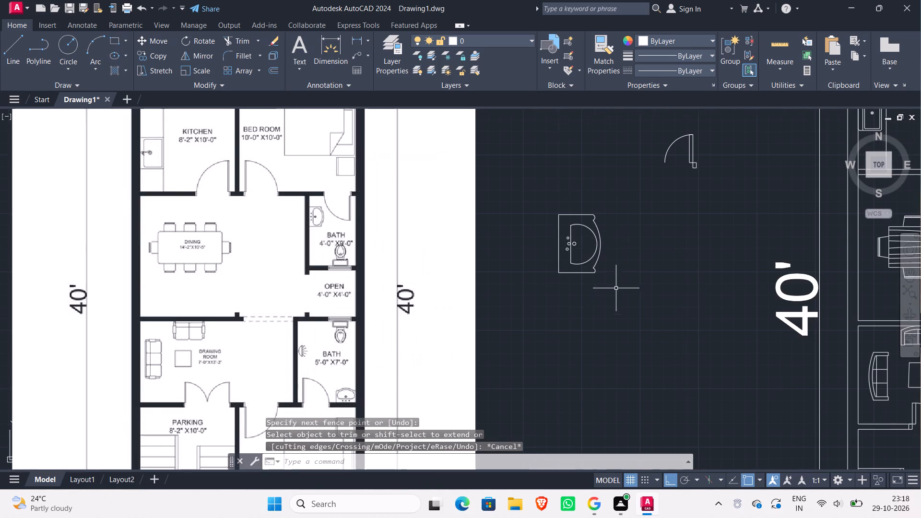
click(617, 295)
click(546, 197)
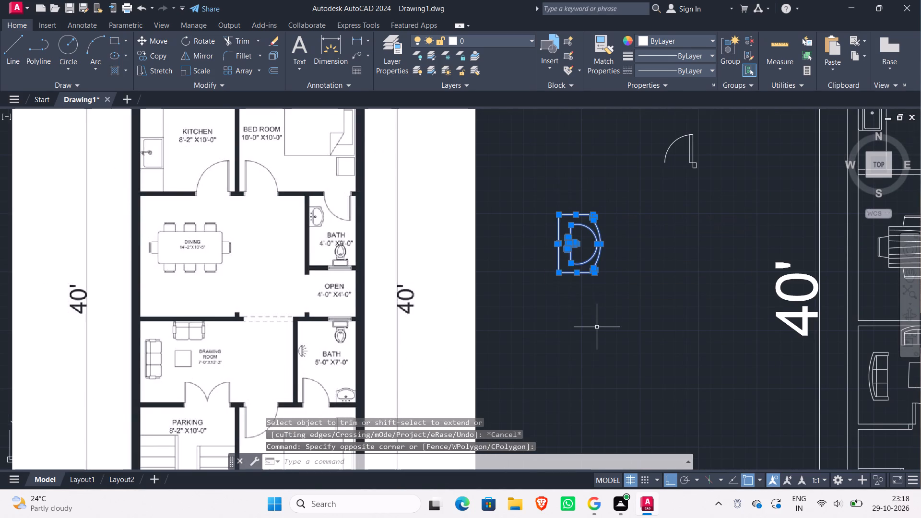
scroll(598, 328, down, 1)
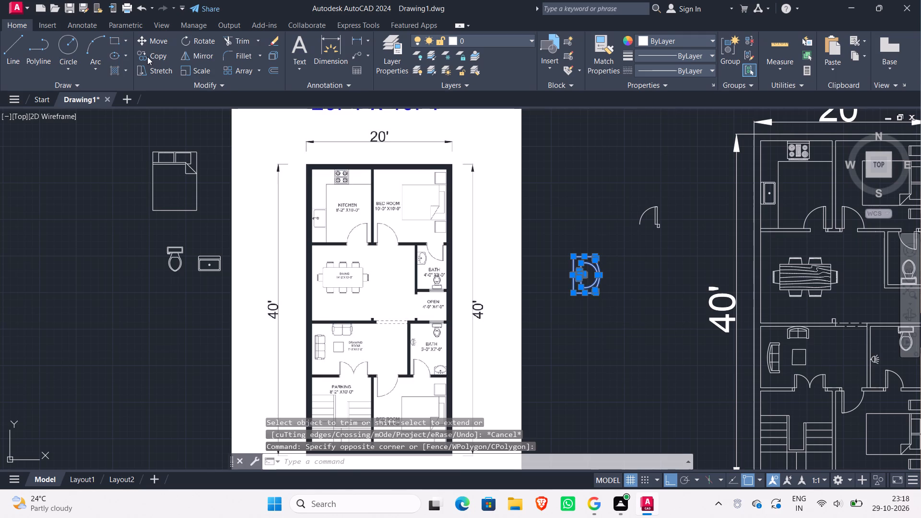
click(147, 57)
scroll(544, 275, up, 1)
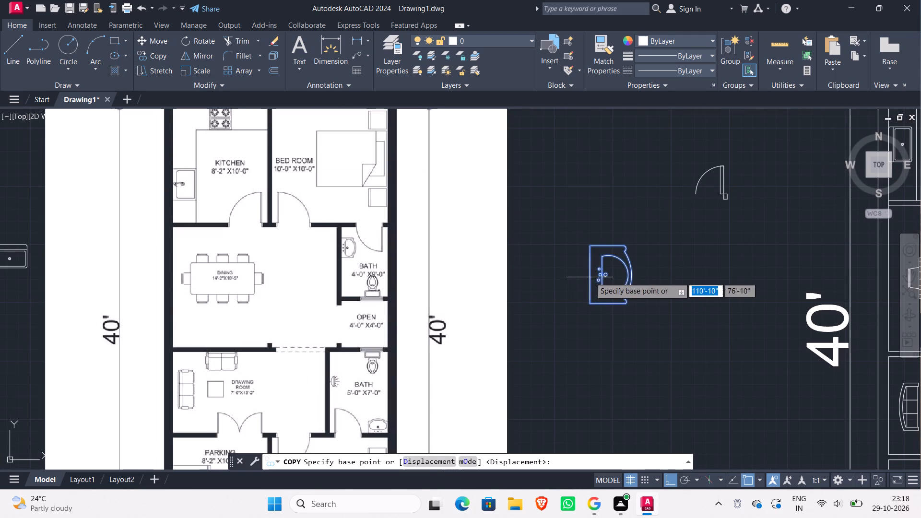
click(592, 278)
scroll(645, 319, down, 2)
middle_drag(646, 326, 394, 290)
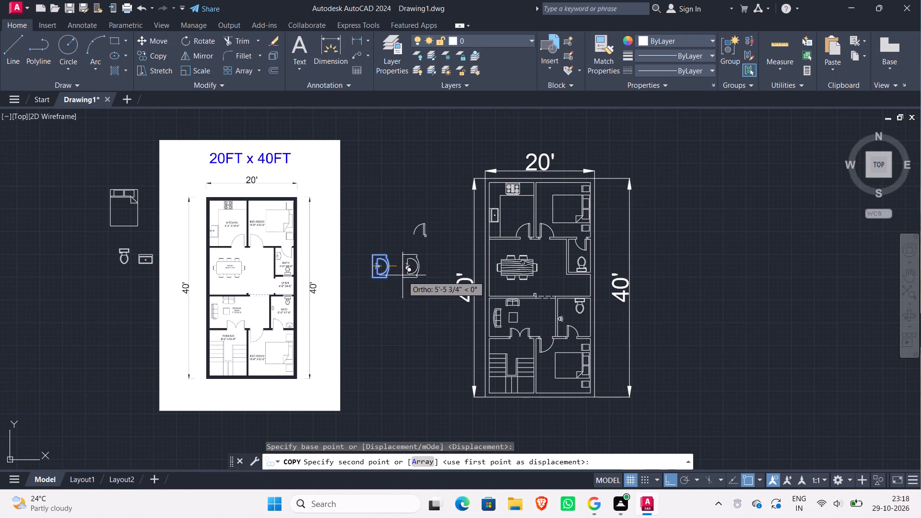
key(F8)
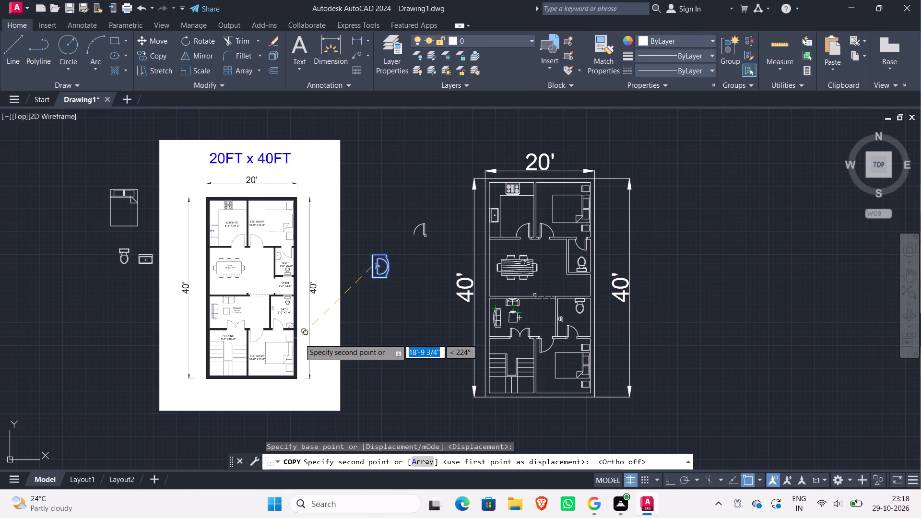
scroll(566, 344, up, 3)
scroll(610, 319, up, 2)
middle_drag(550, 310, 185, 284)
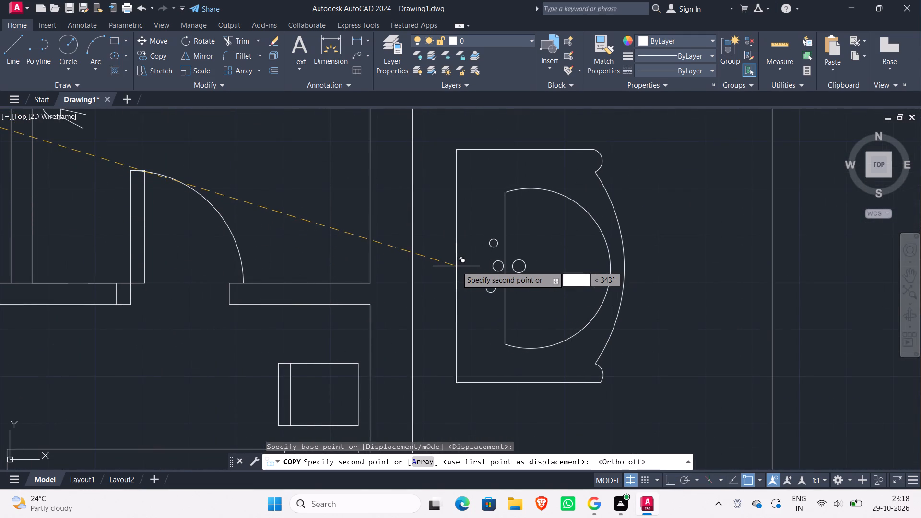
click(479, 262)
scroll(484, 264, down, 2)
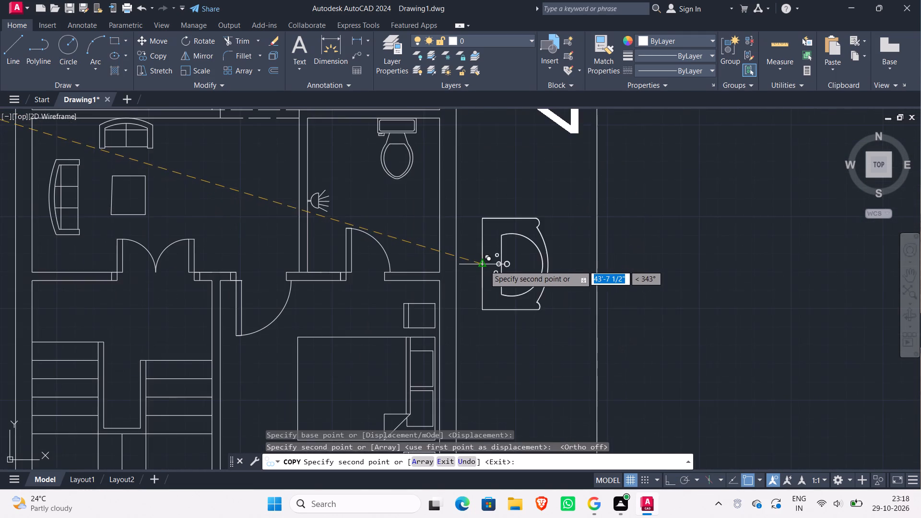
scroll(496, 268, down, 1)
key(Escape)
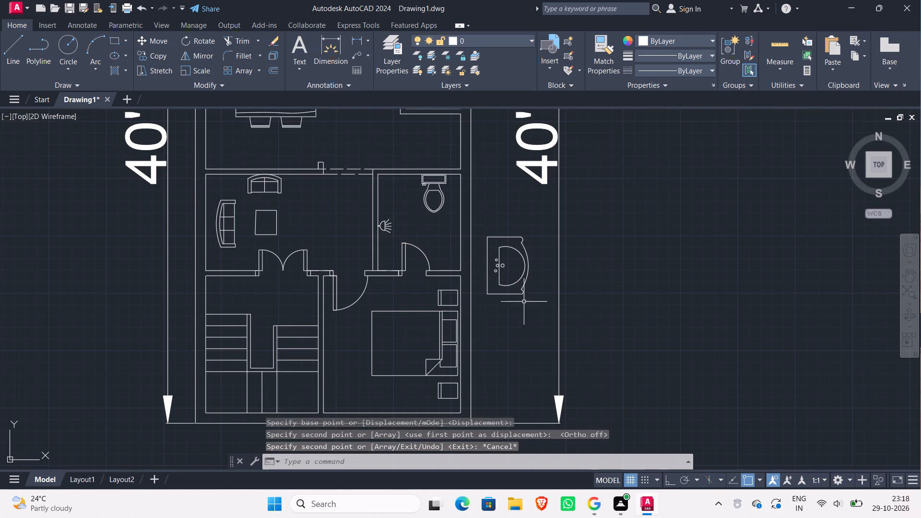
Scale the copied basin down freehand to about a tenth of its size, using its lower outer corner as base point.
click(530, 309)
click(498, 227)
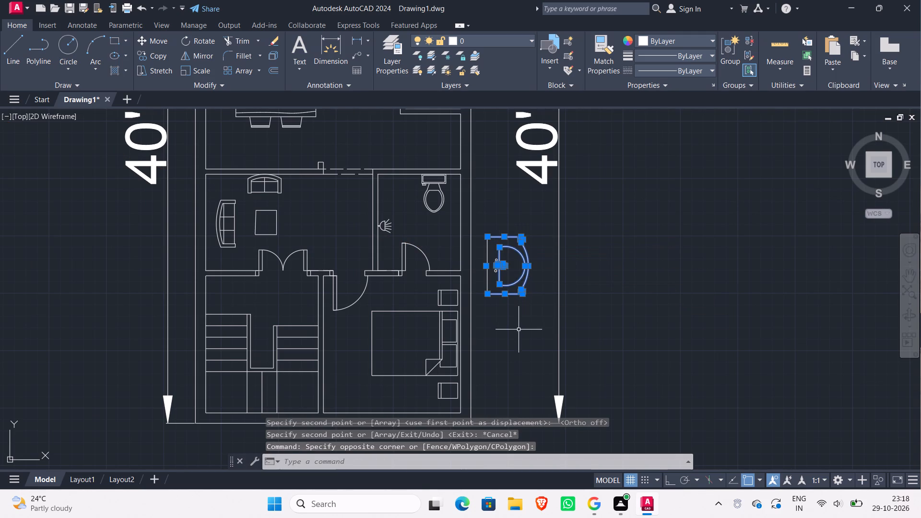
click(531, 324)
click(483, 221)
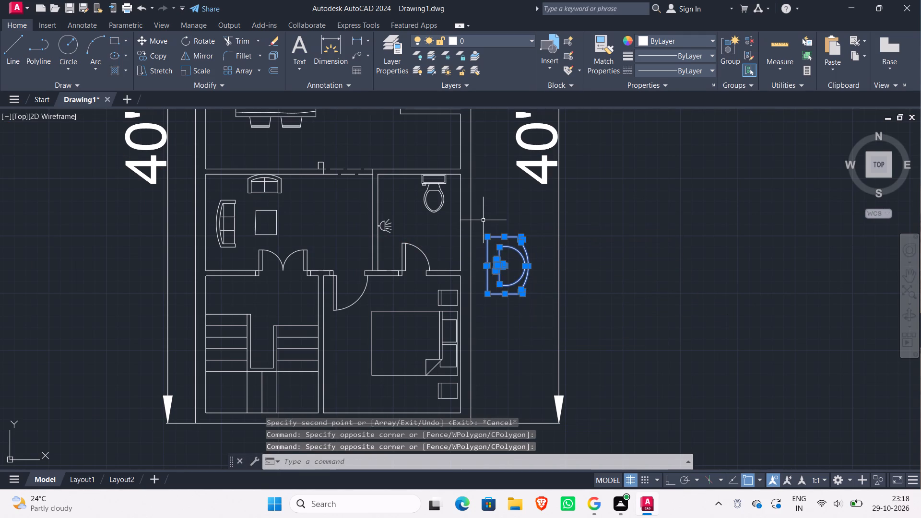
text(sc)
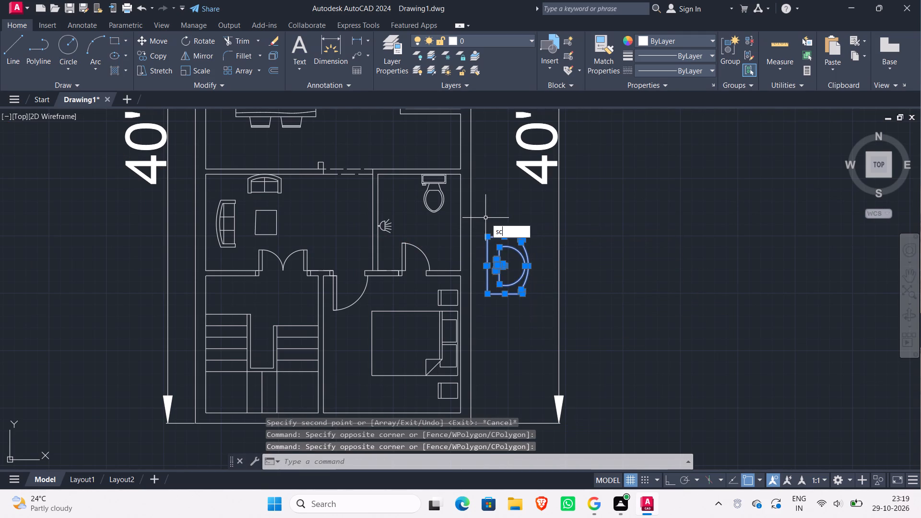
key(Return)
click(521, 295)
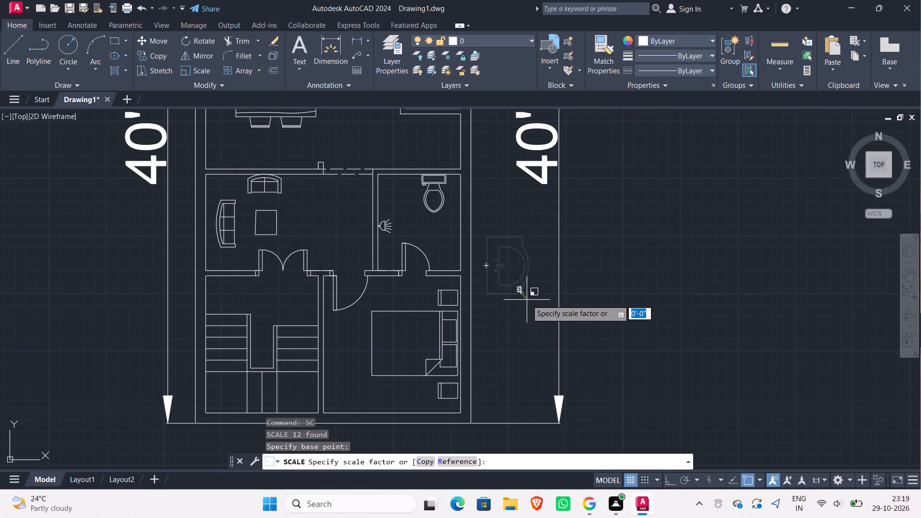
click(527, 300)
Scale the tiny basin up freehand by a factor of about 3 1/4 from its lower outer corner.
scroll(522, 296, up, 1)
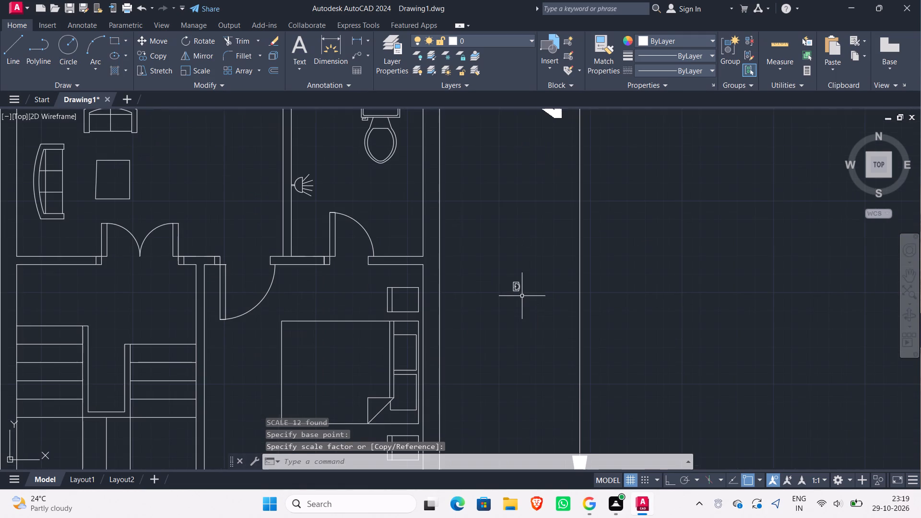
click(522, 296)
click(513, 274)
text(sc)
key(Return)
click(520, 292)
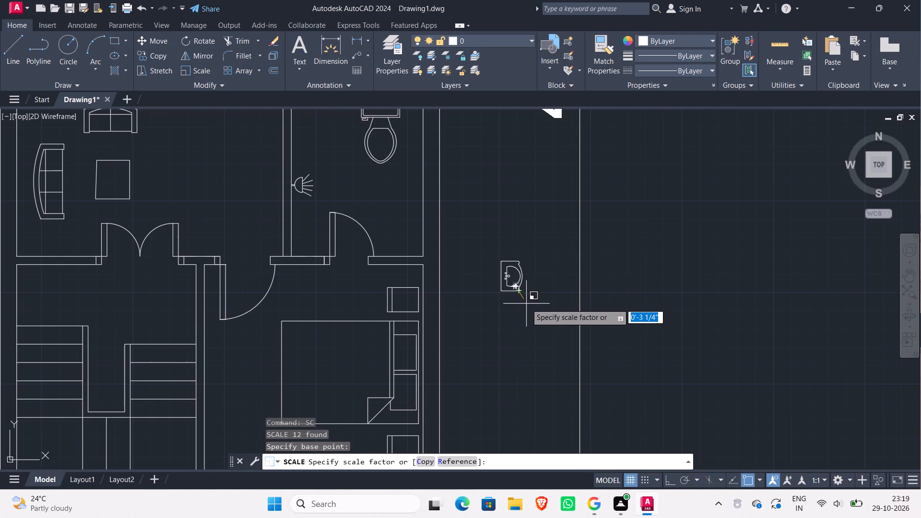
click(526, 304)
Rotate the scaled basin 90° about the midpoint of its straight side so the bowl faces up.
click(531, 295)
click(493, 248)
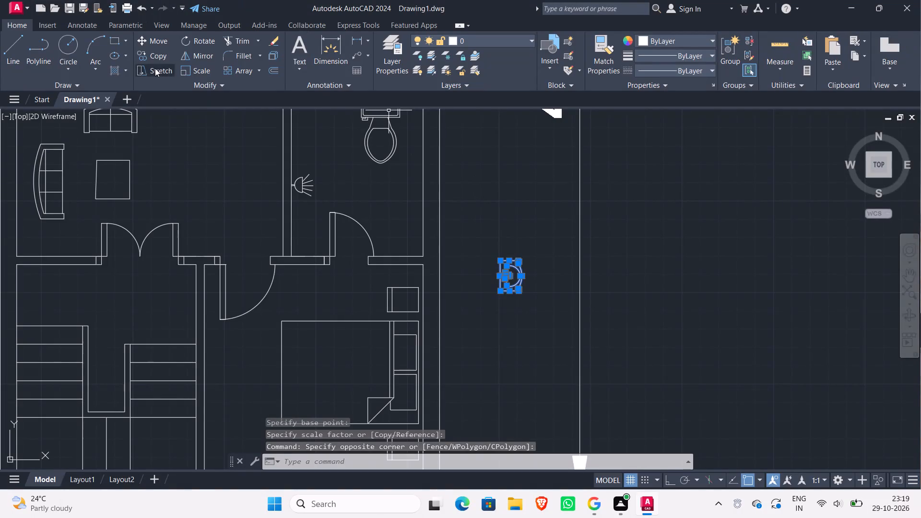
click(198, 36)
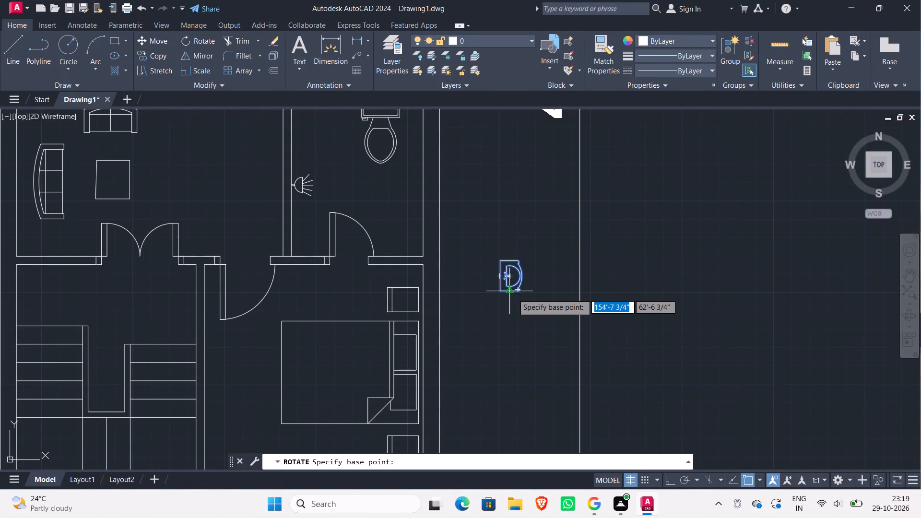
key(F8)
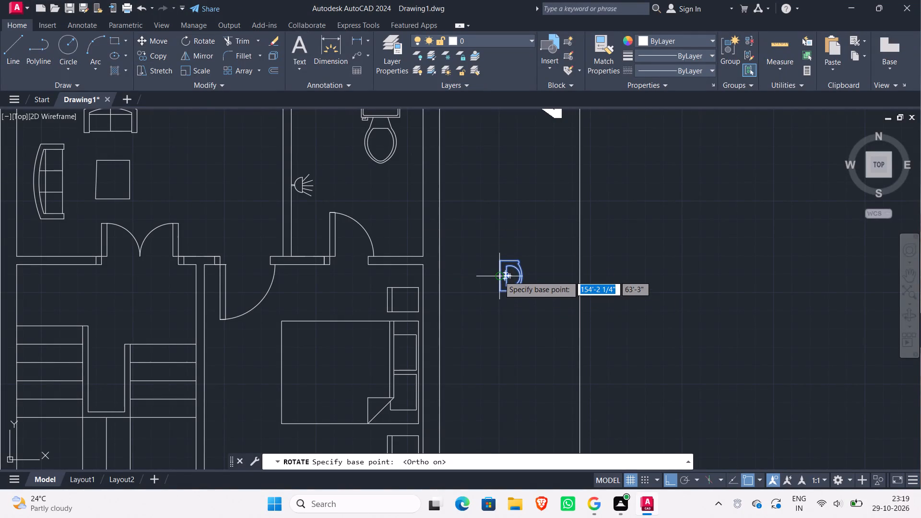
click(499, 276)
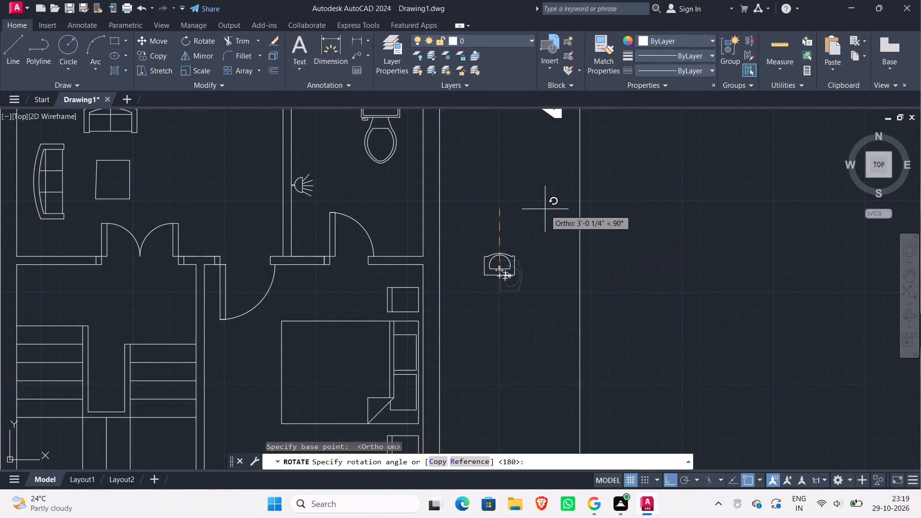
click(545, 209)
Move the rotated basin by its straight side's midpoint onto the lower bath's bottom wall, between the door and the outer wall.
click(530, 299)
click(466, 217)
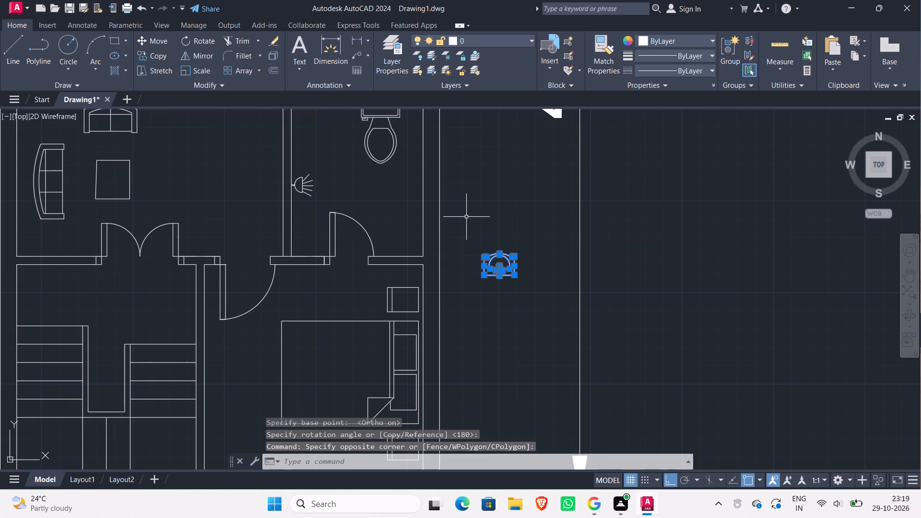
key(m)
key(Return)
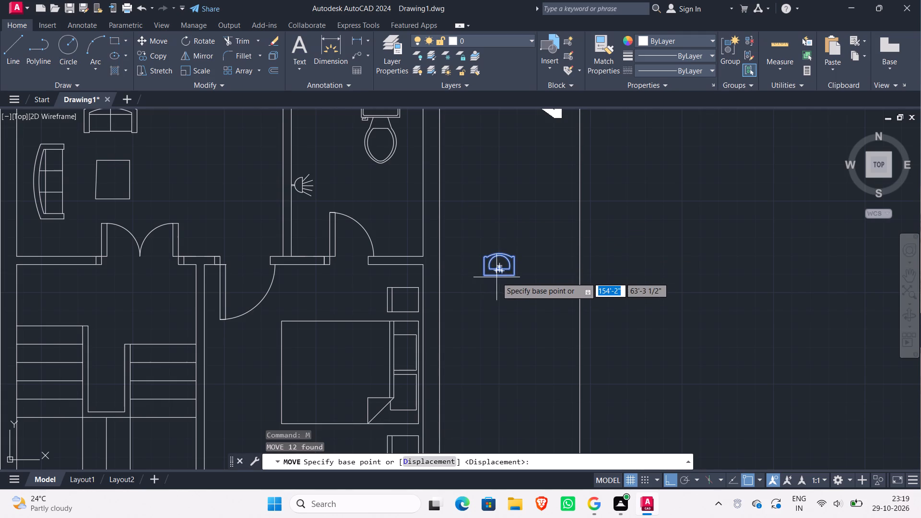
click(497, 278)
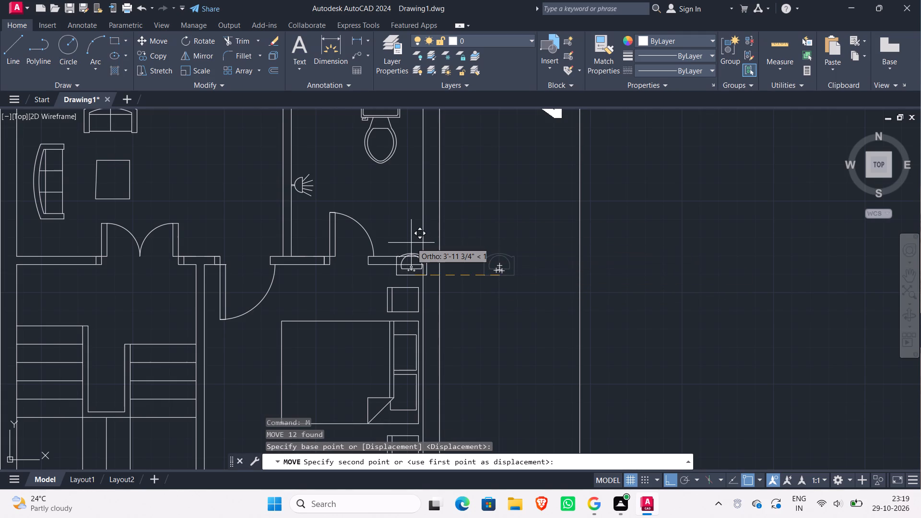
key(F8)
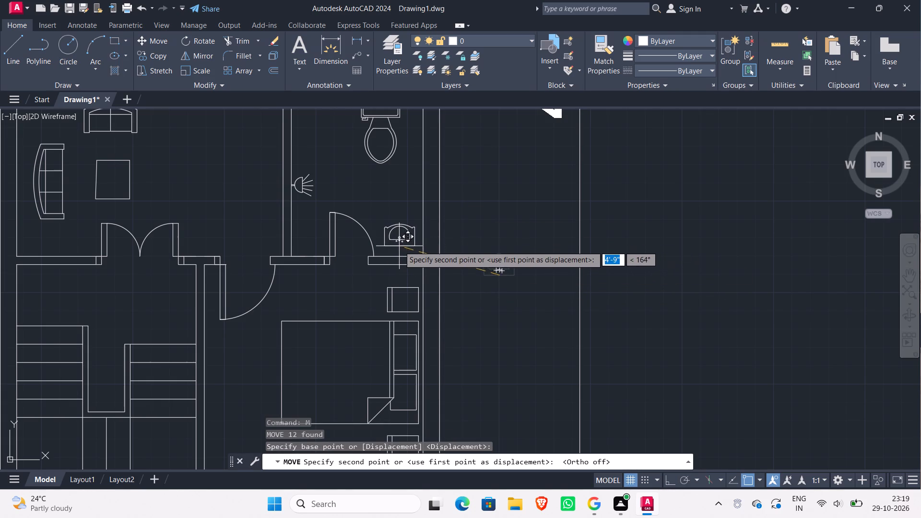
scroll(400, 255, up, 3)
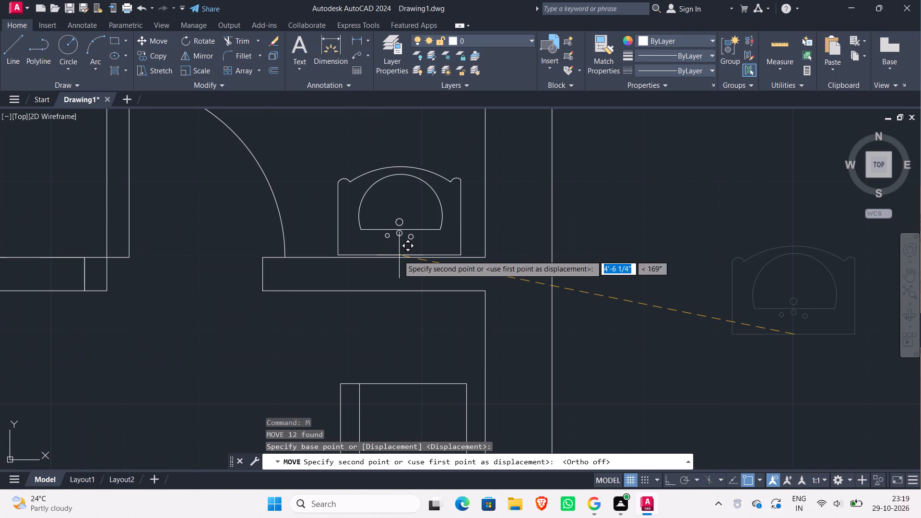
click(392, 256)
Scale the large original basin beside the reference image down freehand to a tiny size from its lower outer corner.
scroll(438, 310, down, 2)
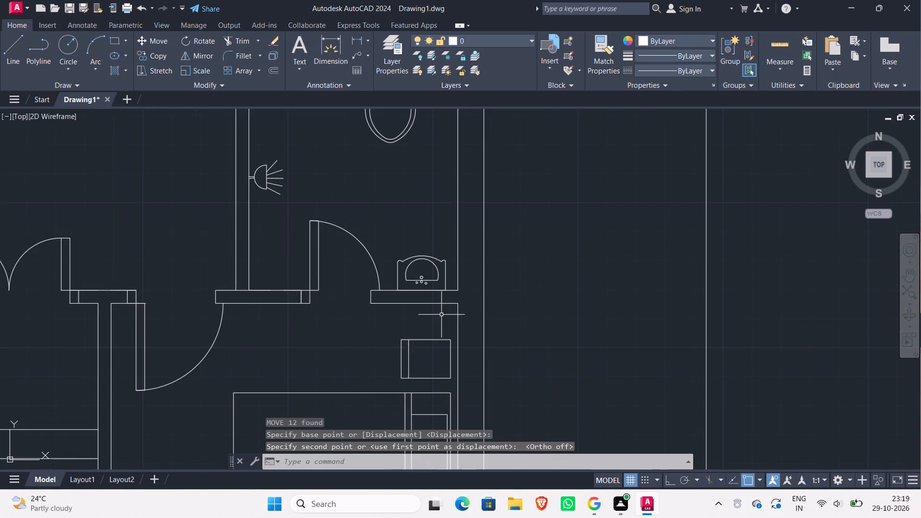
scroll(506, 342, down, 2)
middle_drag(536, 340, 554, 301)
scroll(555, 300, down, 2)
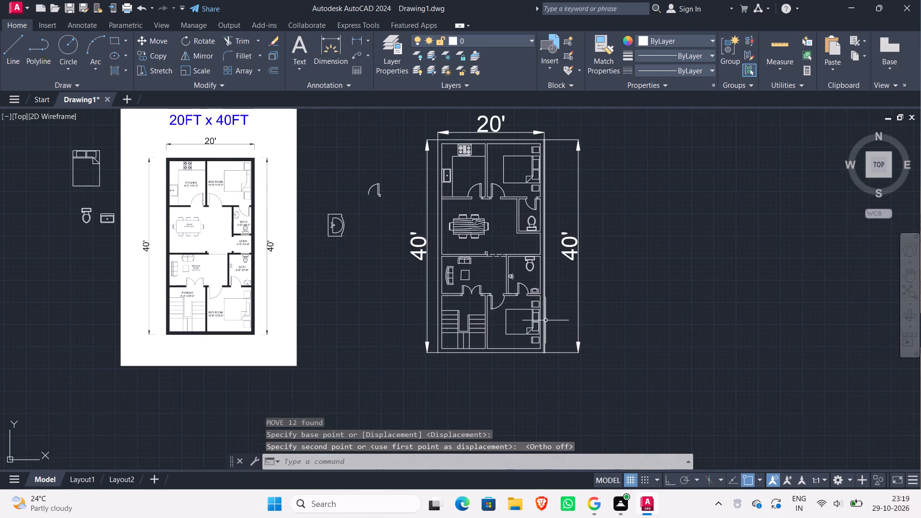
scroll(545, 320, up, 1)
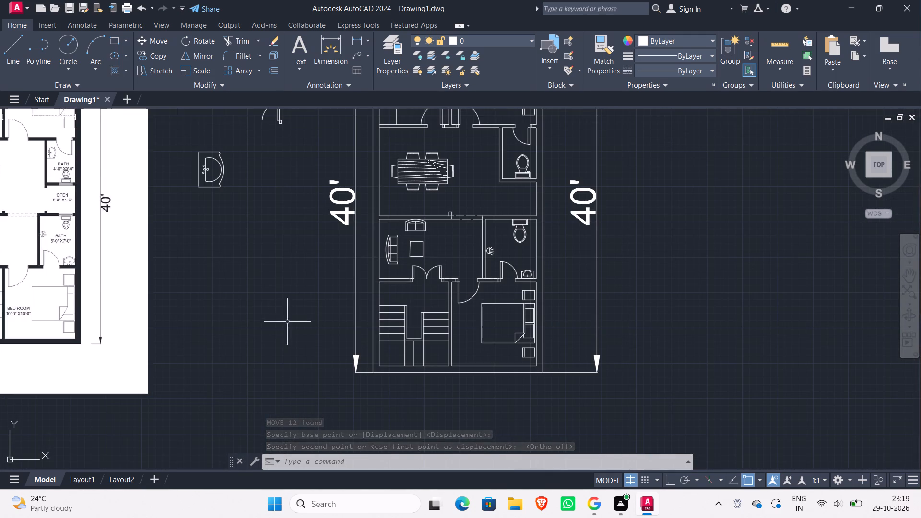
middle_drag(293, 285, 323, 333)
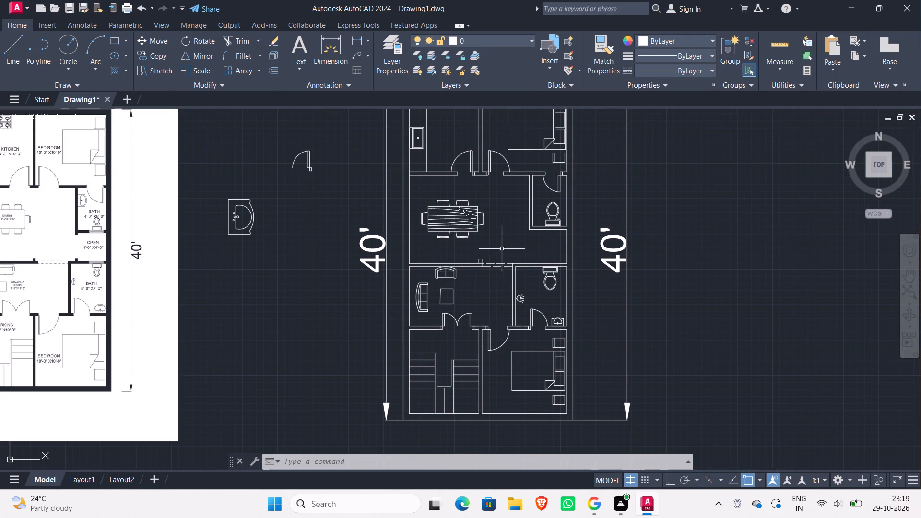
click(262, 252)
click(217, 165)
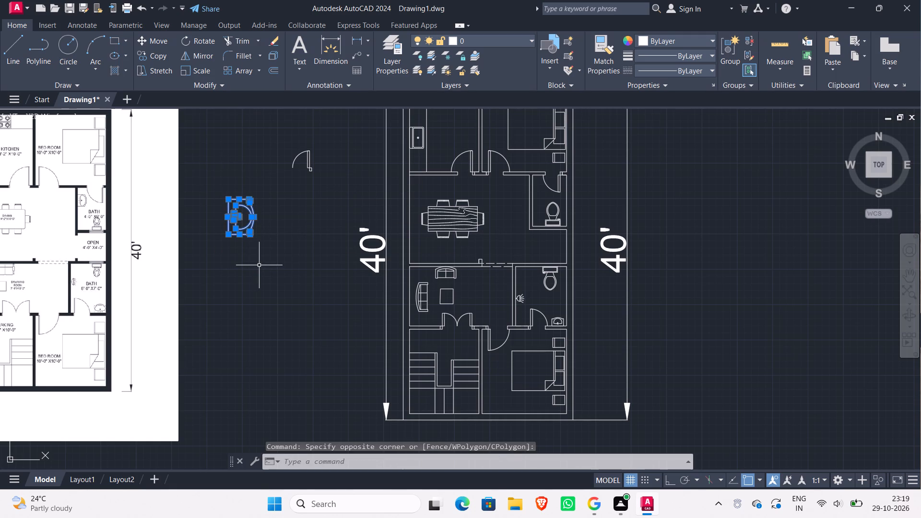
key(s)
key(c)
key(Return)
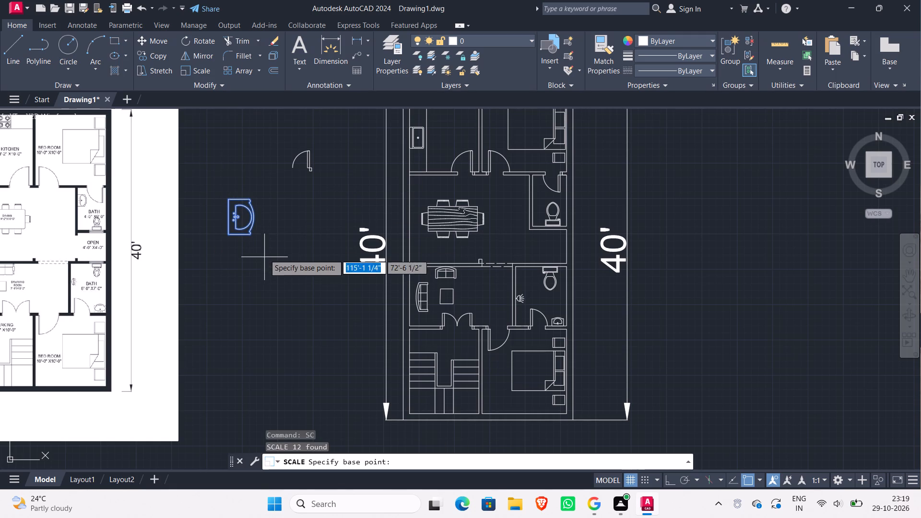
click(251, 232)
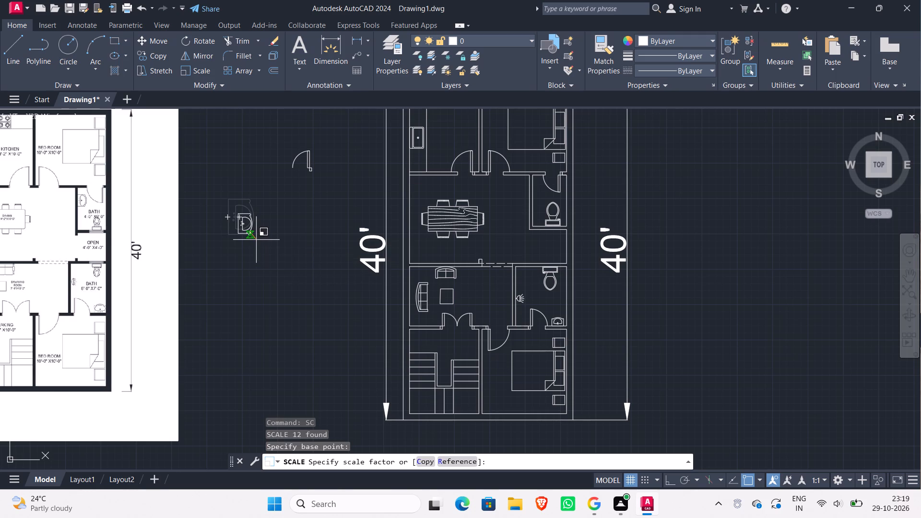
click(256, 240)
Scale the tiny basin back up freehand from its lower straight-side corner, to roughly four-fifths of its original size.
click(255, 239)
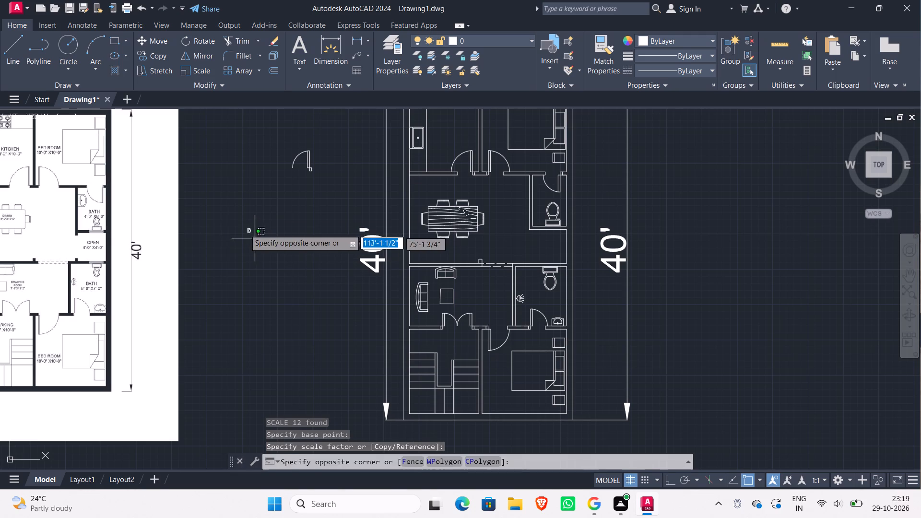
click(232, 209)
text(sc)
key(Return)
click(248, 232)
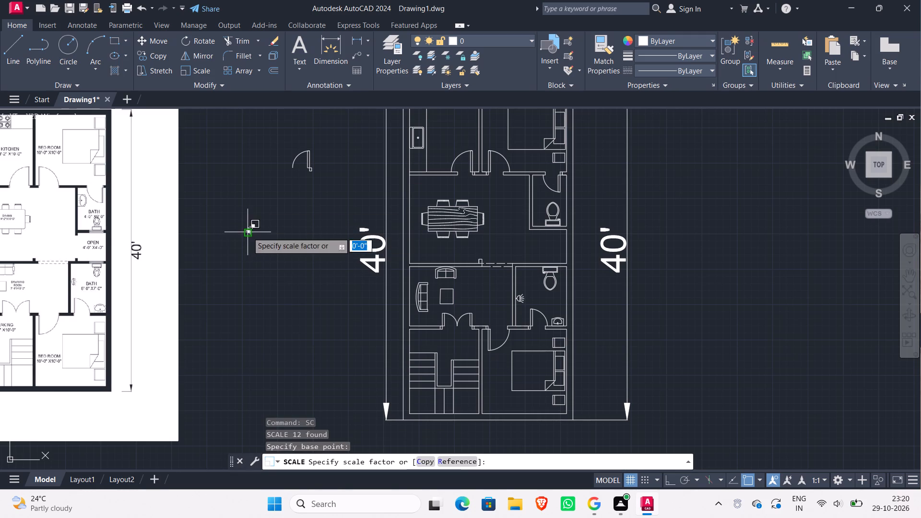
click(255, 244)
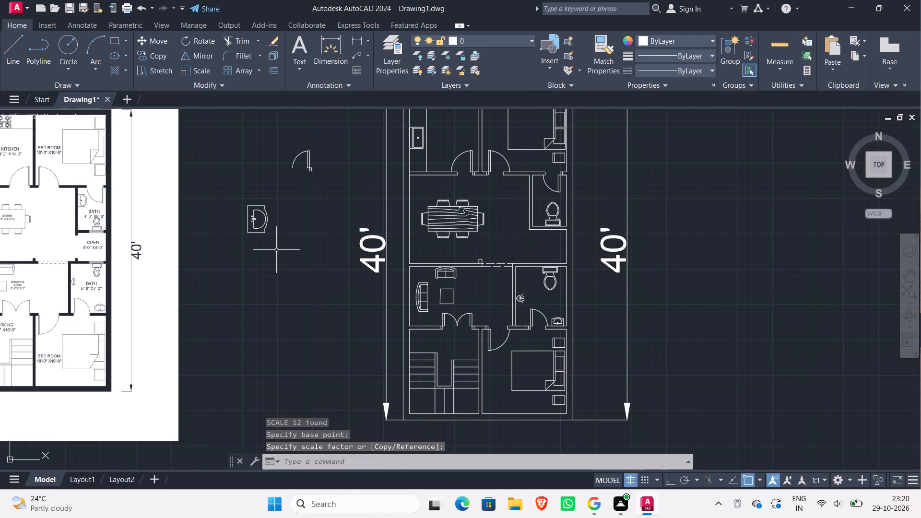
Scale the basin down freehand by a factor of about 3/4 from its lower outer corner.
click(275, 238)
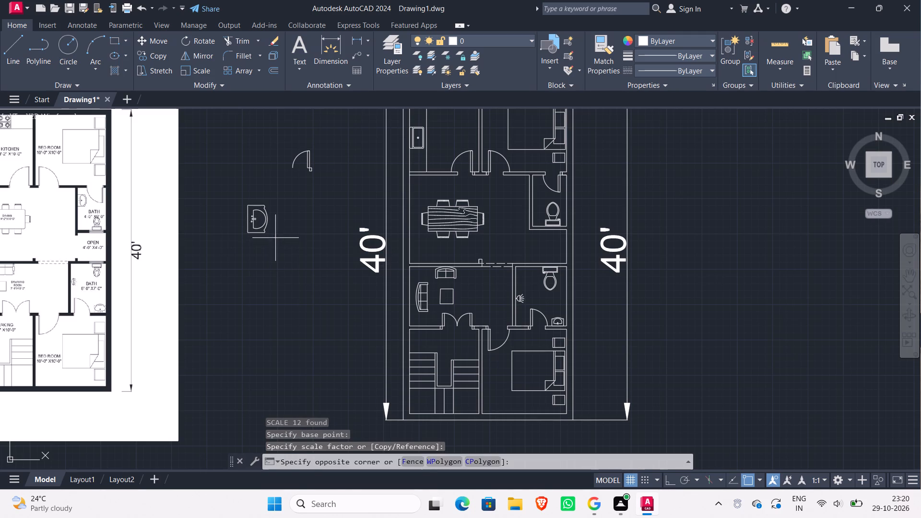
click(235, 187)
text(sc)
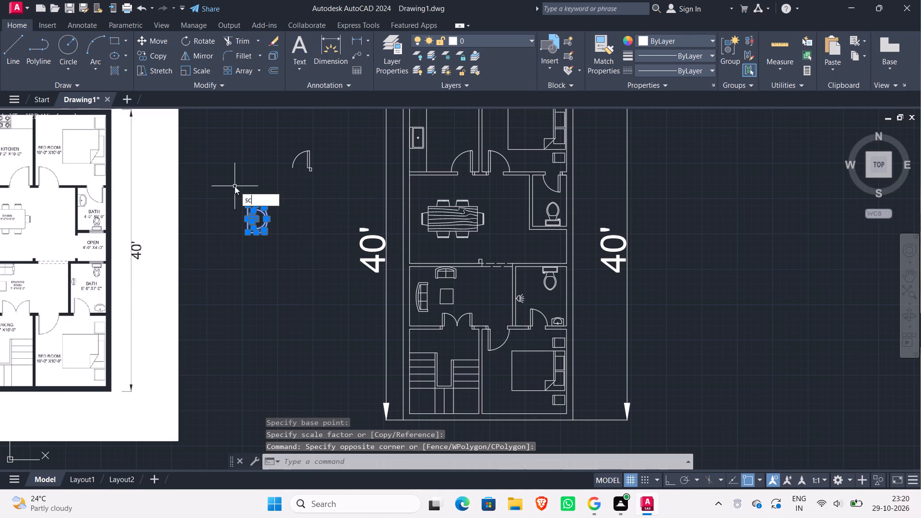
key(Return)
click(266, 232)
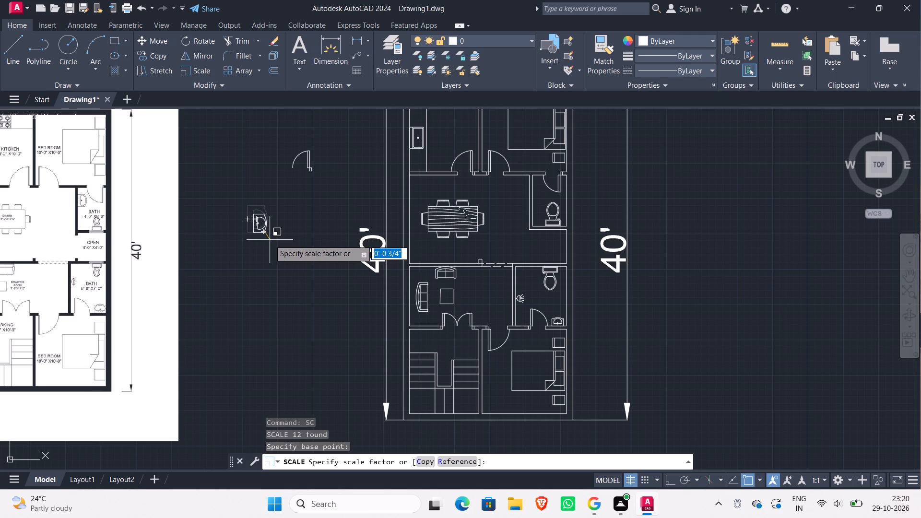
click(270, 240)
Move the scaled basin into the upper bath, with its straight side close to the west wall and clear above the toilet.
click(272, 256)
click(244, 191)
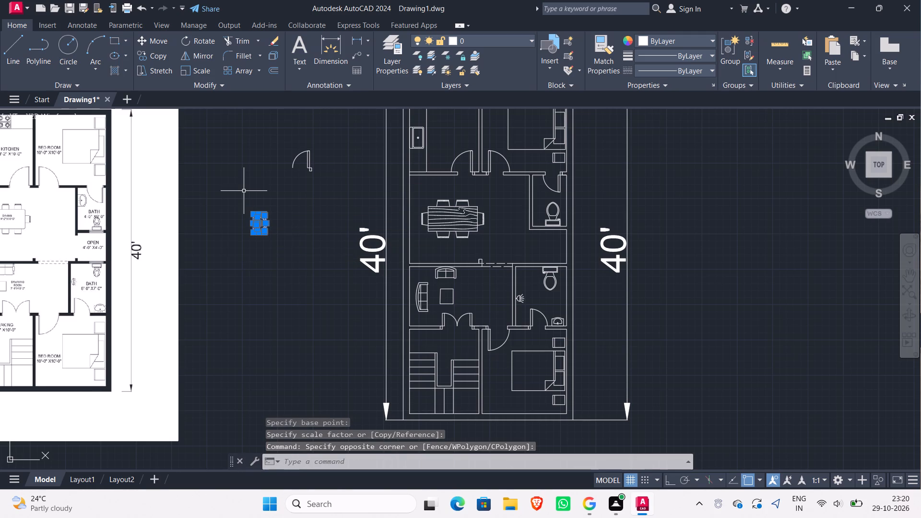
key(m)
key(Return)
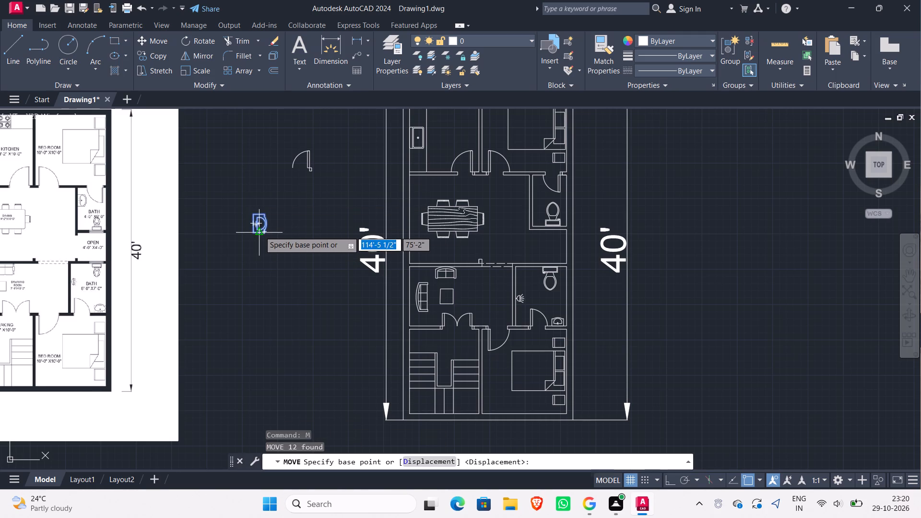
click(257, 225)
scroll(301, 212, down, 1)
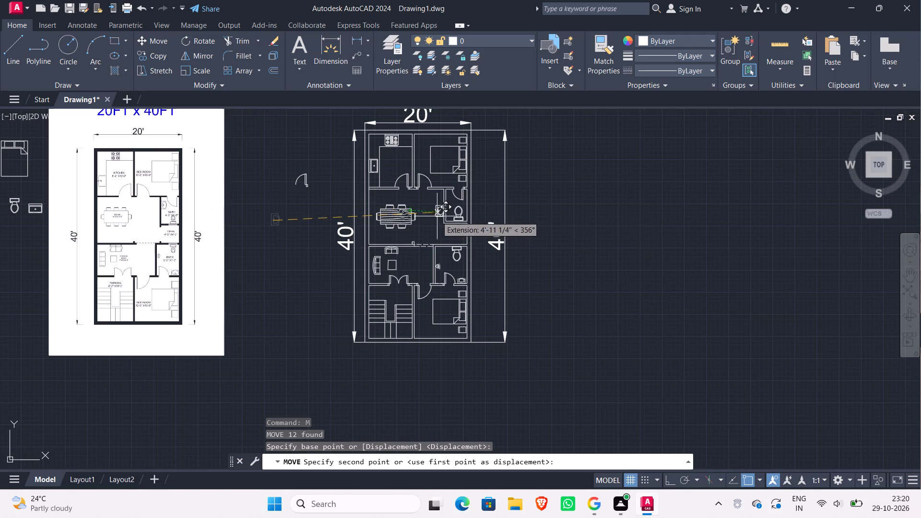
middle_drag(440, 212, 346, 243)
scroll(356, 232, up, 4)
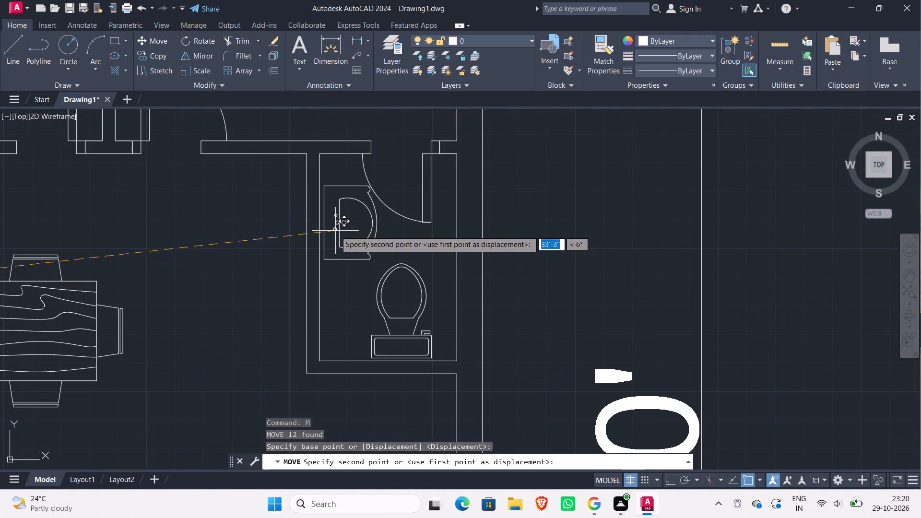
click(335, 231)
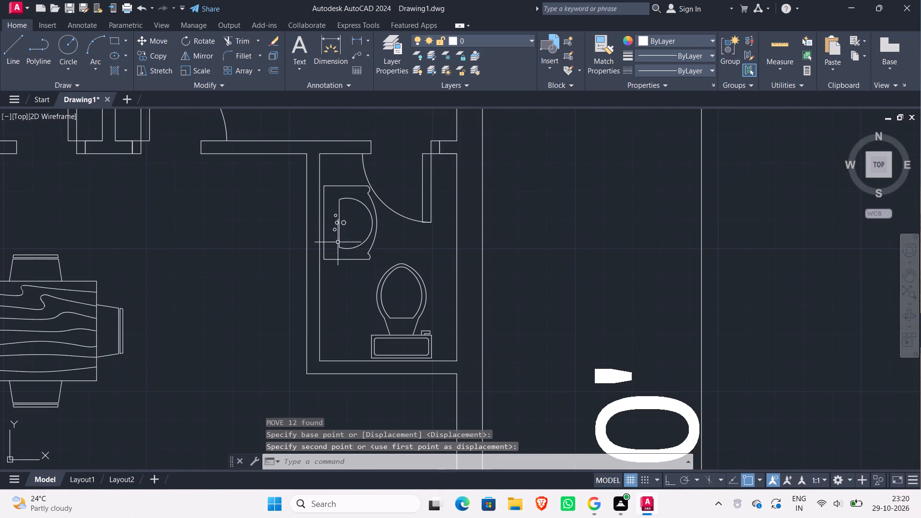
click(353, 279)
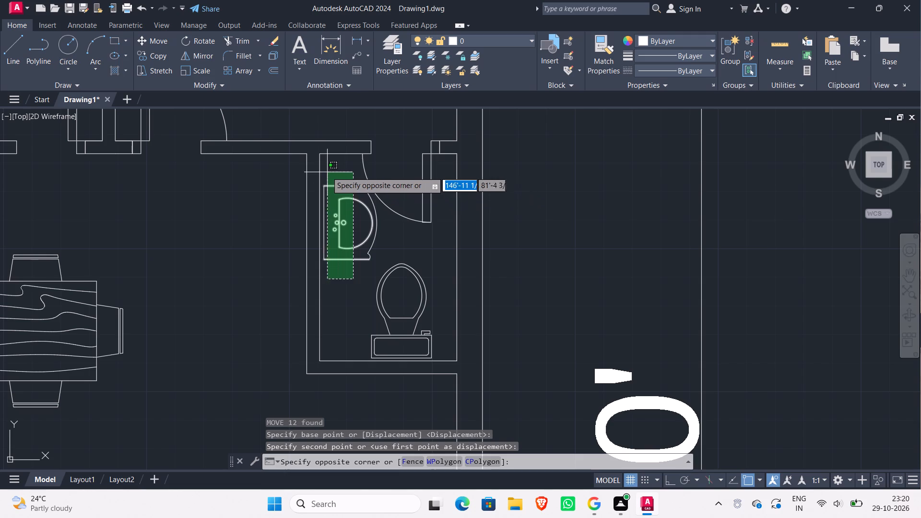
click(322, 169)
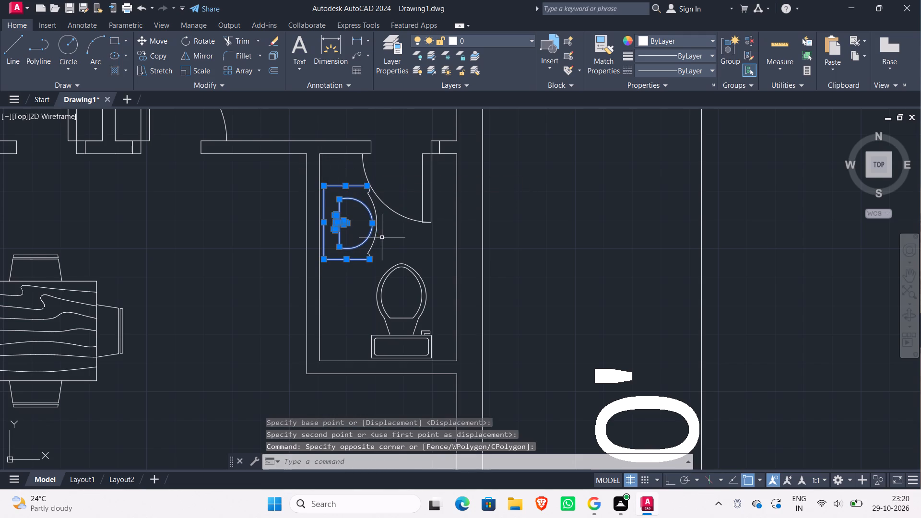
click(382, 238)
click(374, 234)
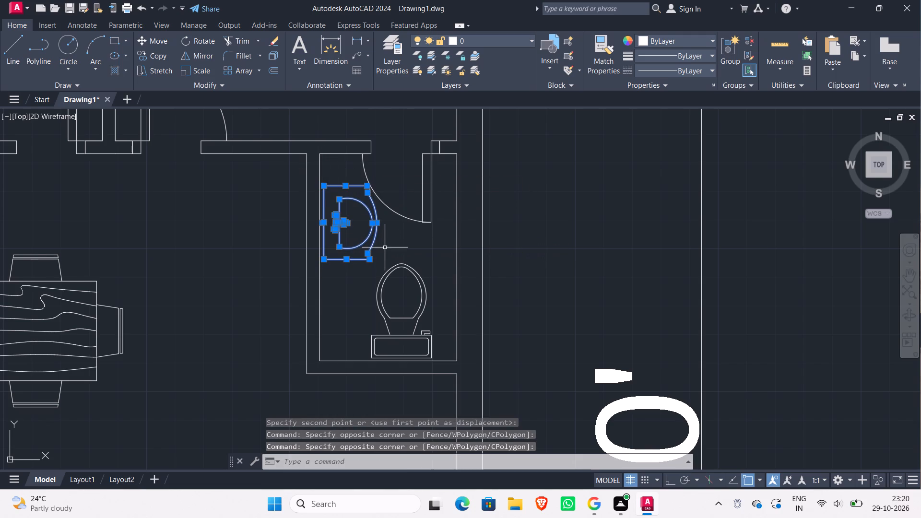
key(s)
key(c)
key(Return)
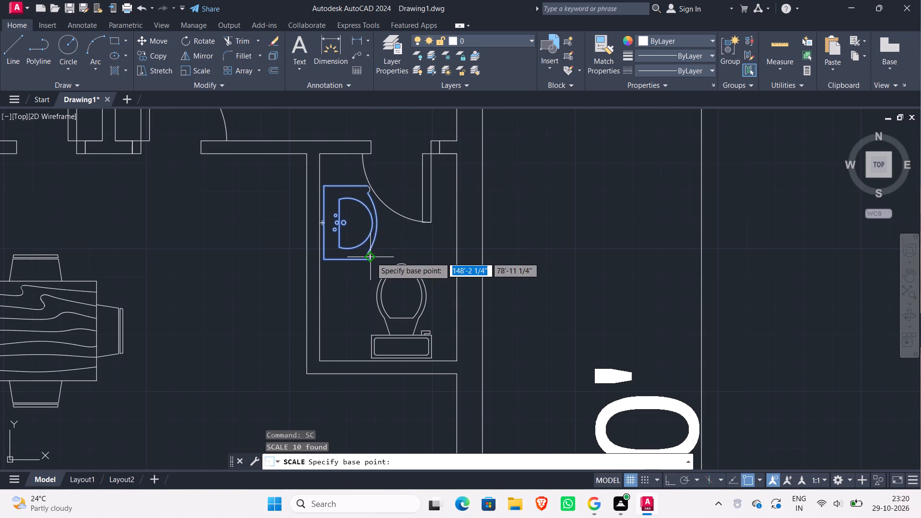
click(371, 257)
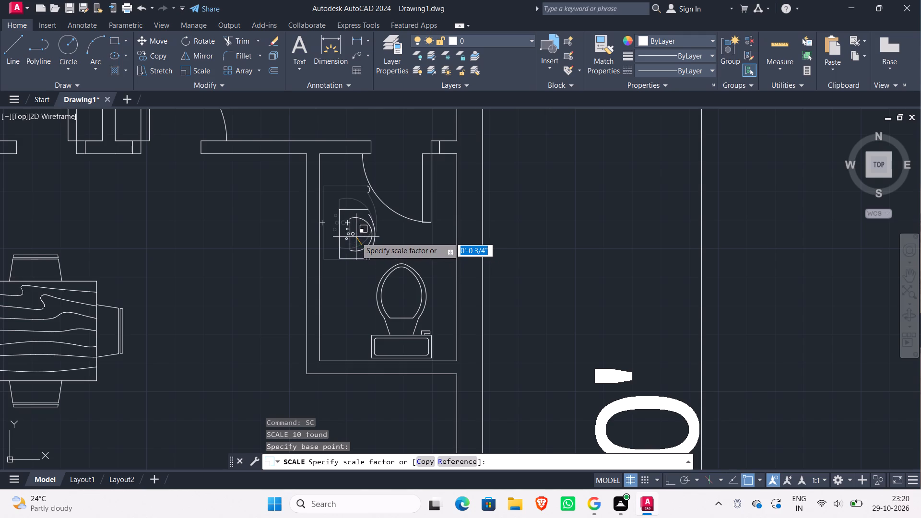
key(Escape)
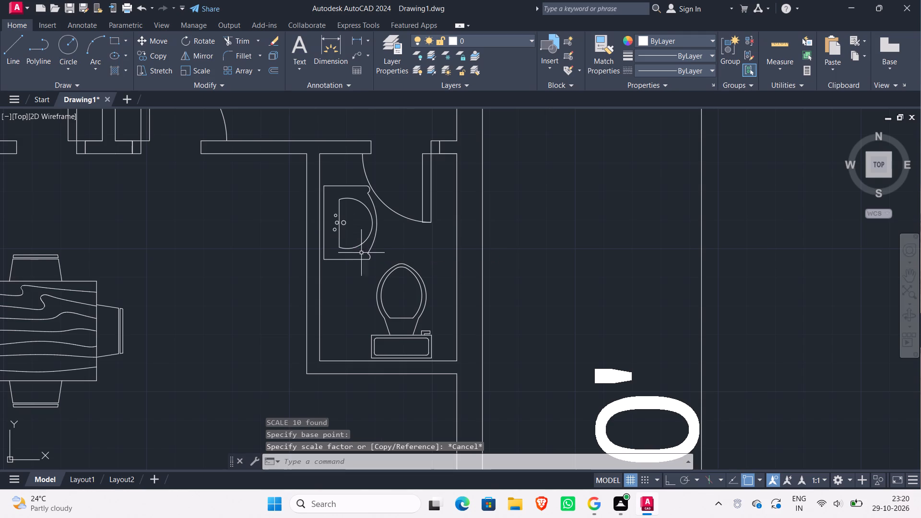
Scale the wash basin in the upper bath down freehand to roughly 60% of its size from its lower outer corner.
click(374, 266)
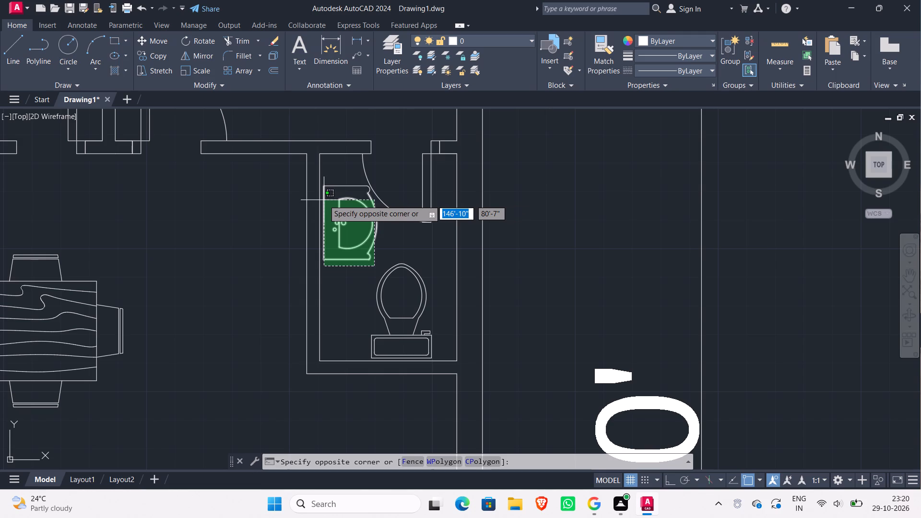
click(323, 200)
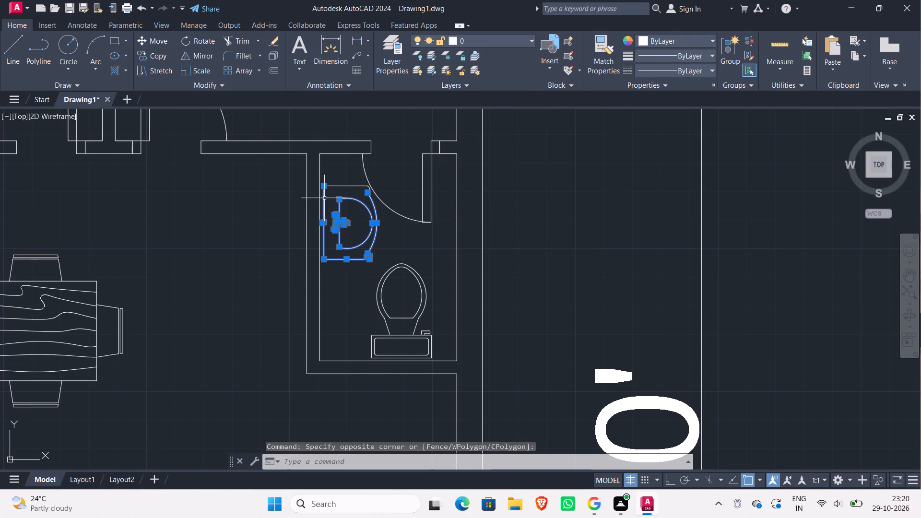
click(351, 196)
click(347, 180)
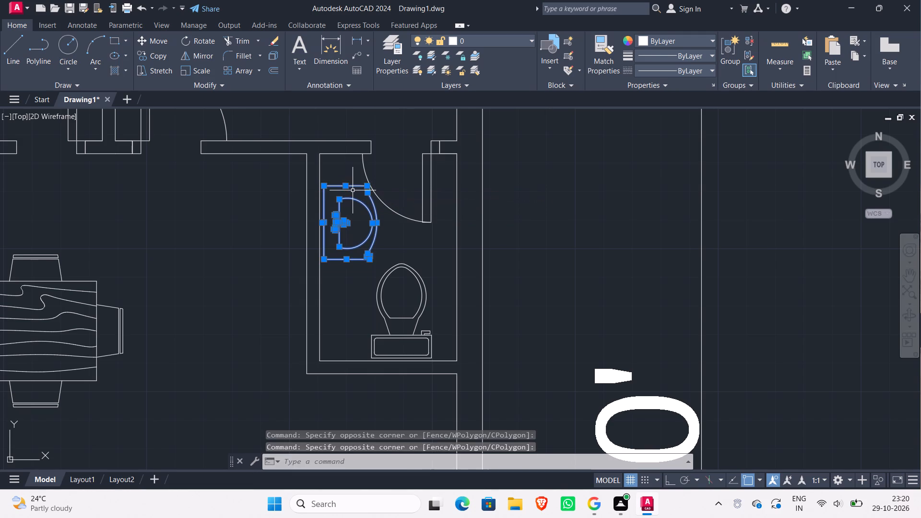
scroll(354, 196, up, 2)
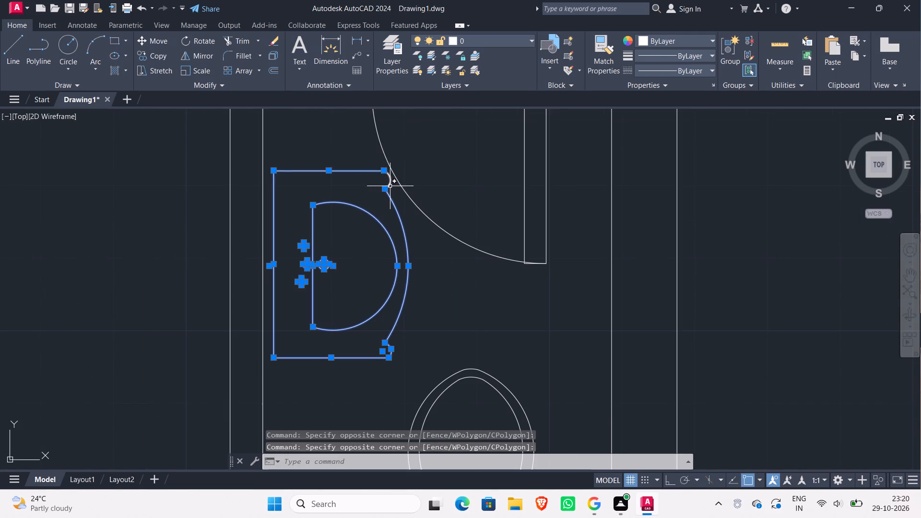
click(390, 186)
scroll(382, 221, down, 1)
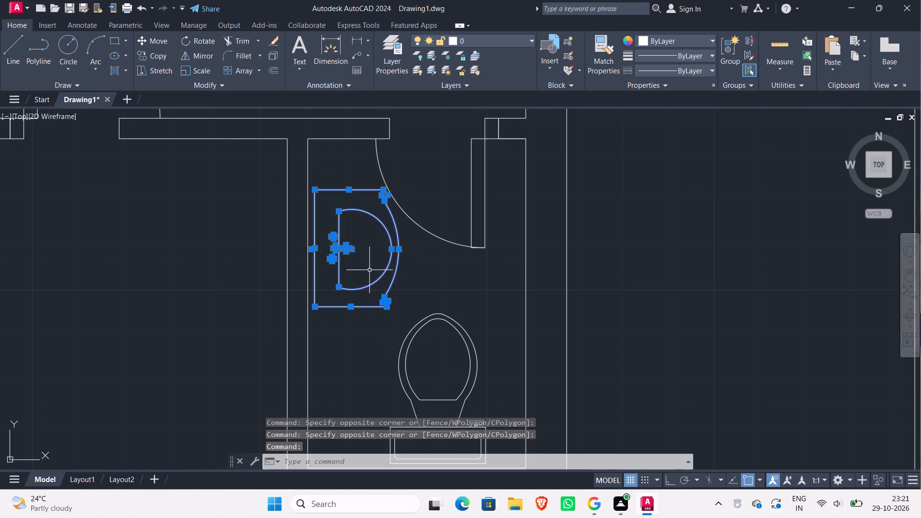
key(s)
key(c)
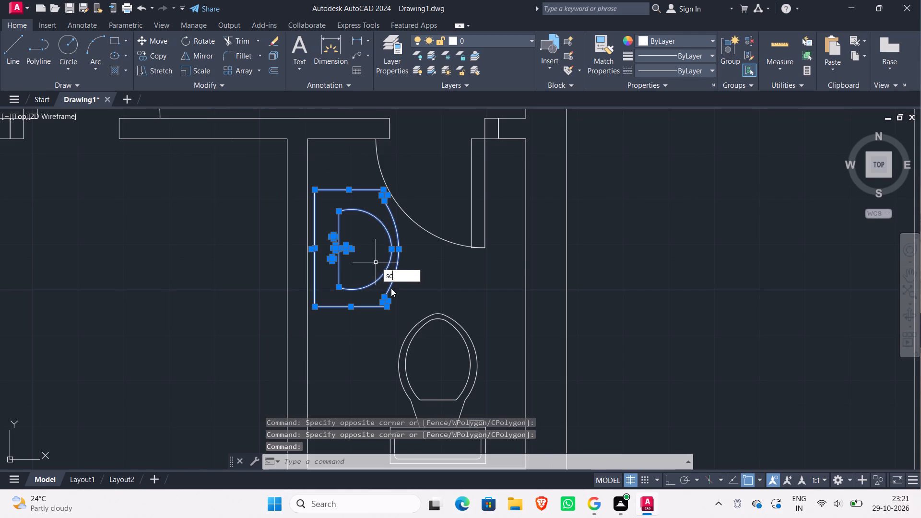
key(Return)
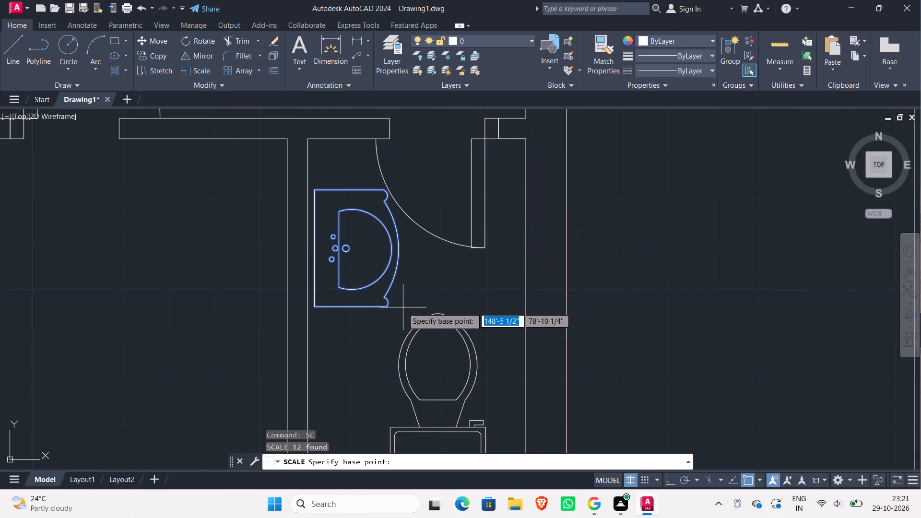
click(382, 308)
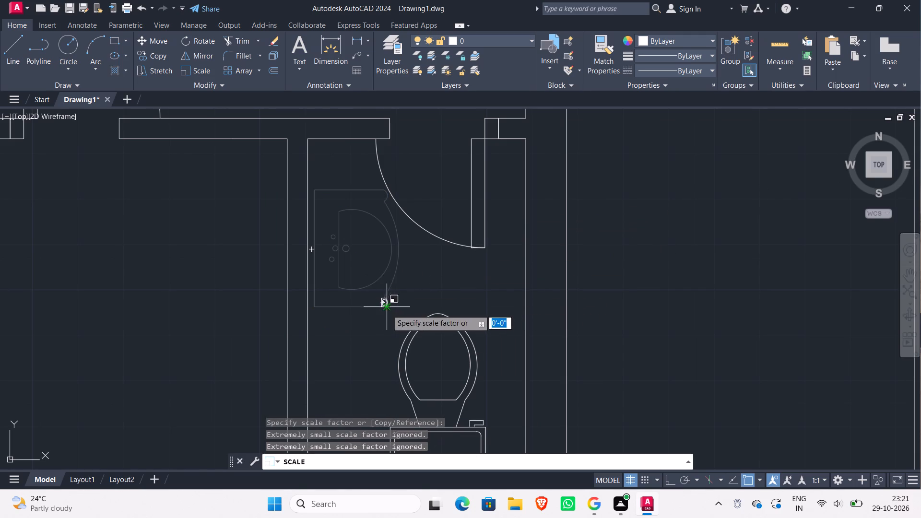
click(402, 336)
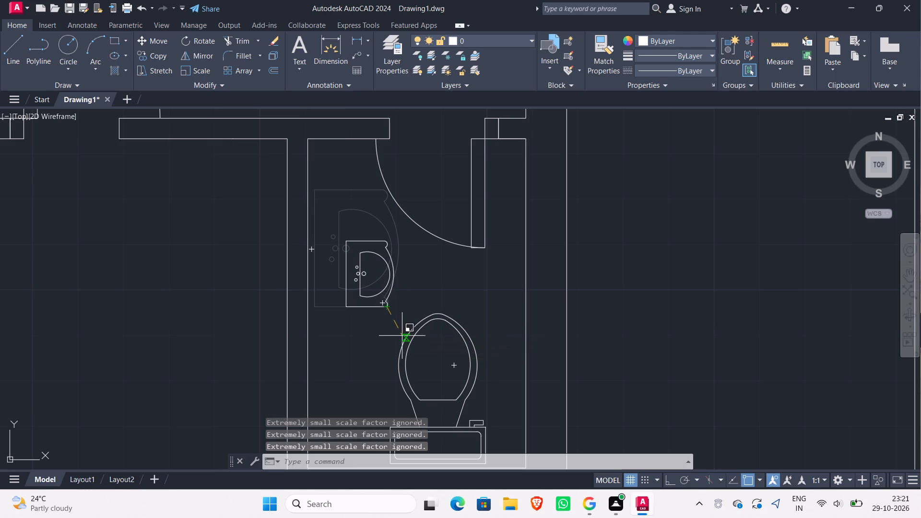
Move the reduced basin about 9 inches northwest, so its straight side sits close to the upper bath's west wall.
click(397, 316)
click(329, 223)
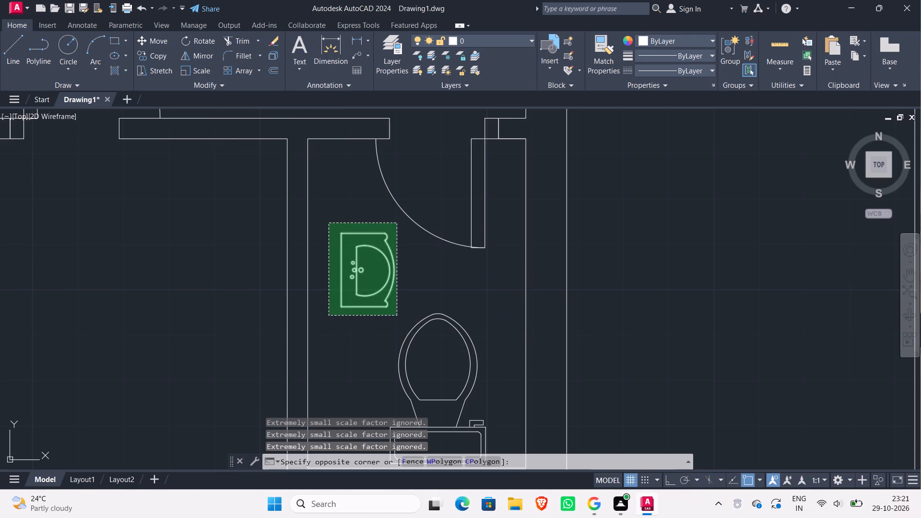
scroll(404, 250, up, 2)
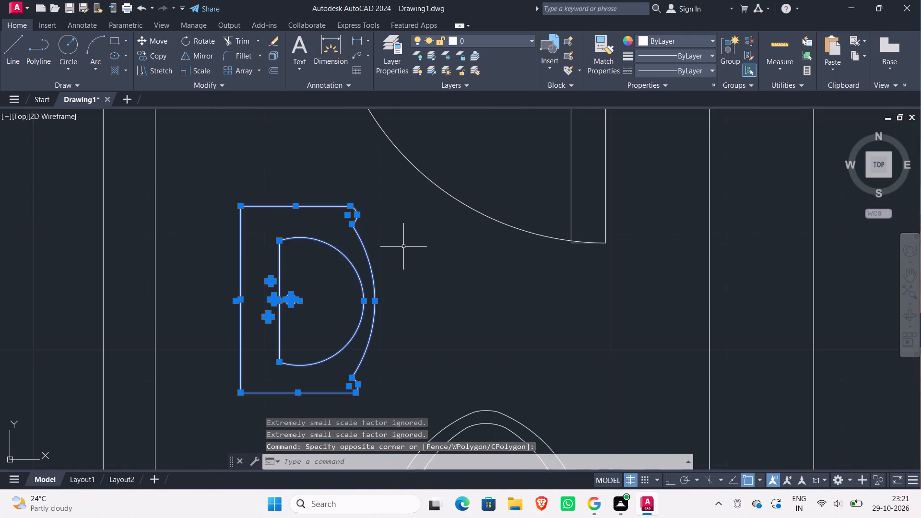
scroll(401, 246, up, 3)
scroll(398, 246, down, 6)
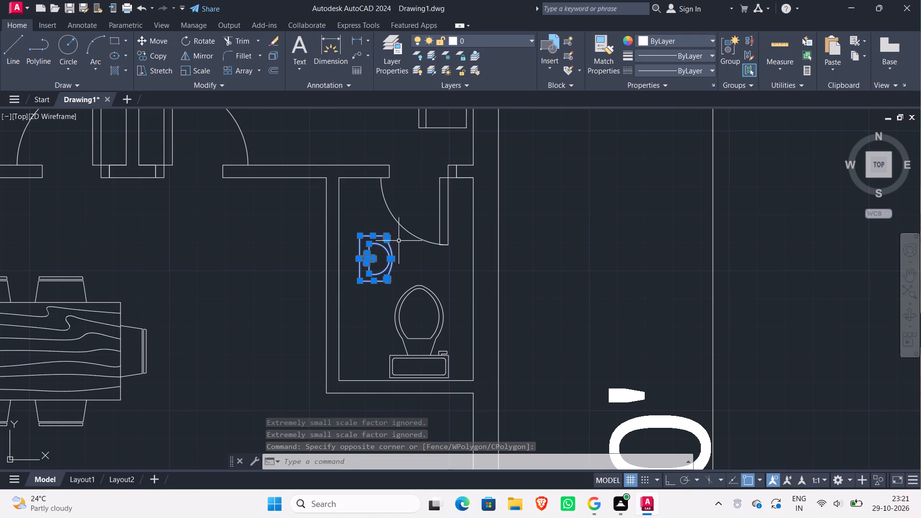
key(m)
key(Return)
scroll(366, 258, up, 2)
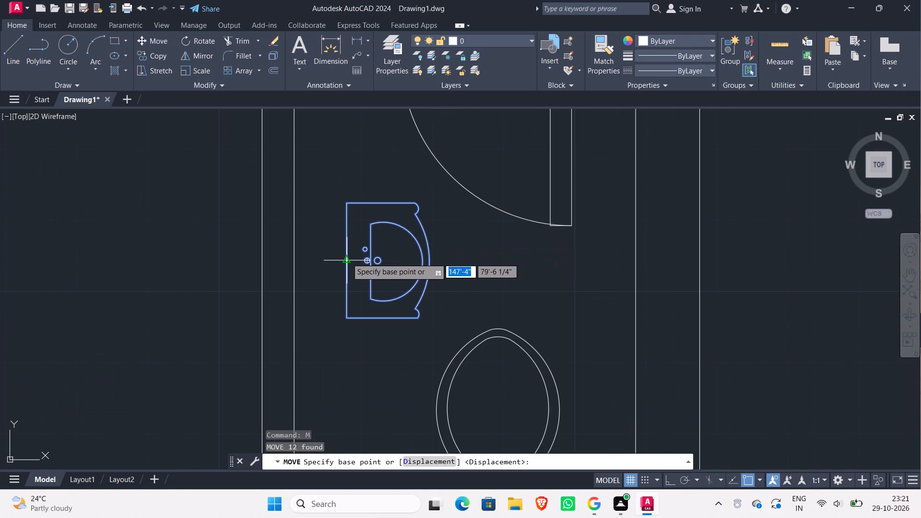
click(347, 258)
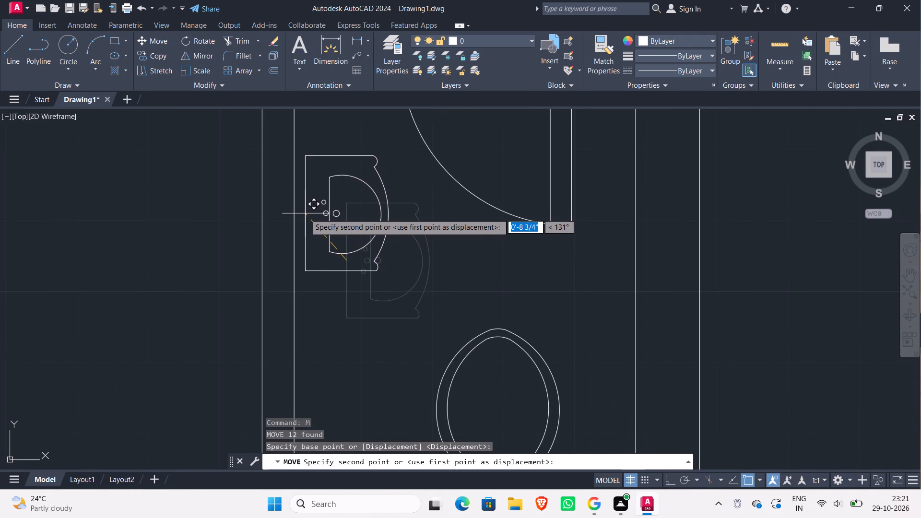
click(303, 213)
Erase the leftover door symbol lying between the reference image and the drawn plan.
scroll(416, 223, down, 3)
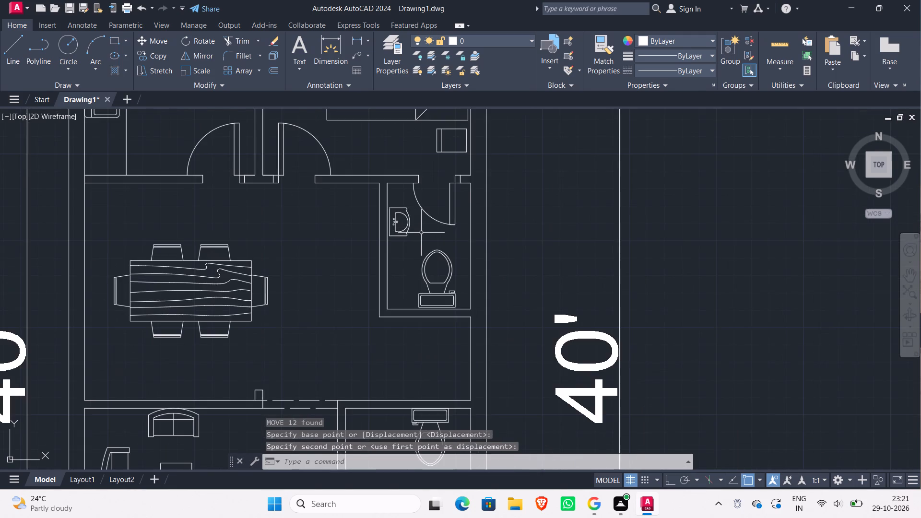
scroll(421, 233, down, 3)
middle_drag(427, 410, 431, 383)
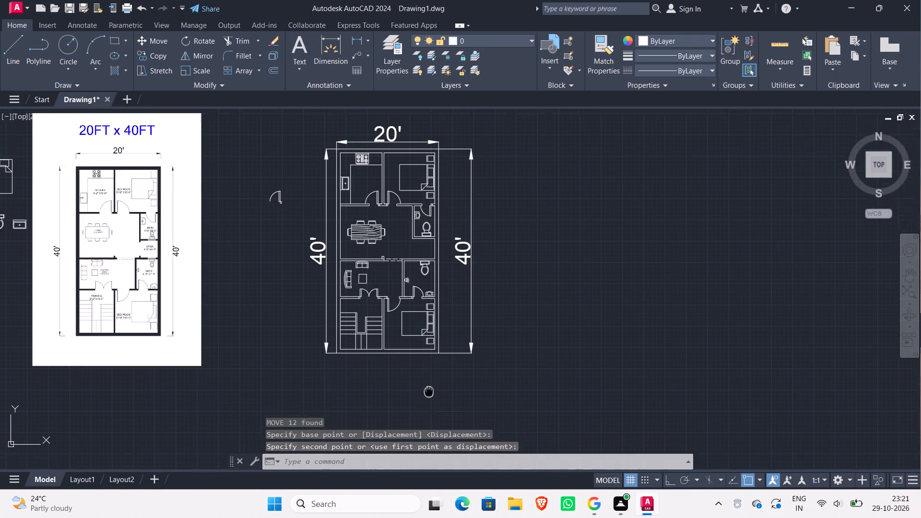
middle_drag(431, 383, 451, 361)
scroll(454, 360, up, 1)
scroll(703, 334, down, 1)
middle_drag(556, 364, 572, 410)
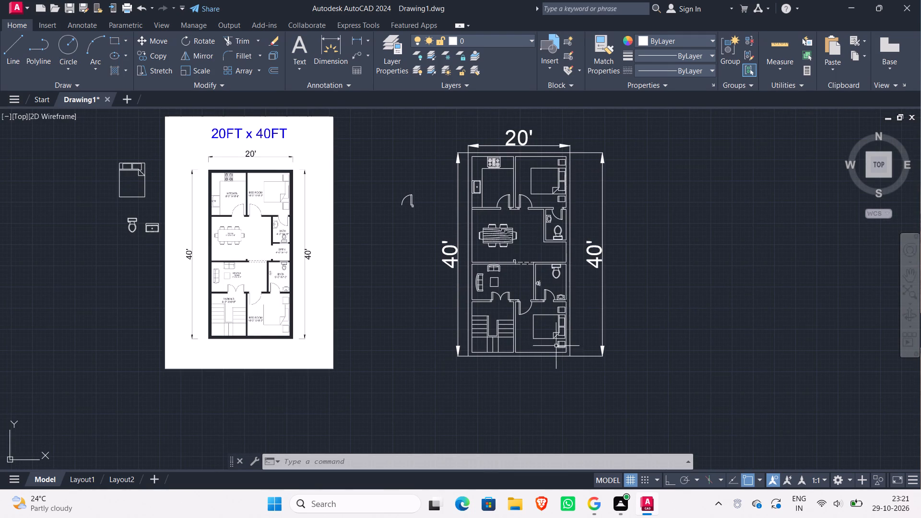
scroll(413, 205, up, 1)
click(429, 226)
click(378, 173)
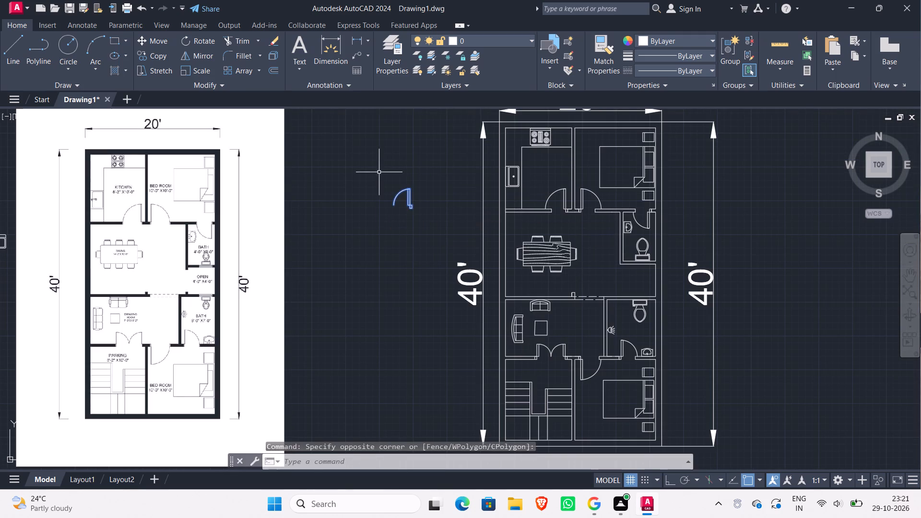
key(Delete)
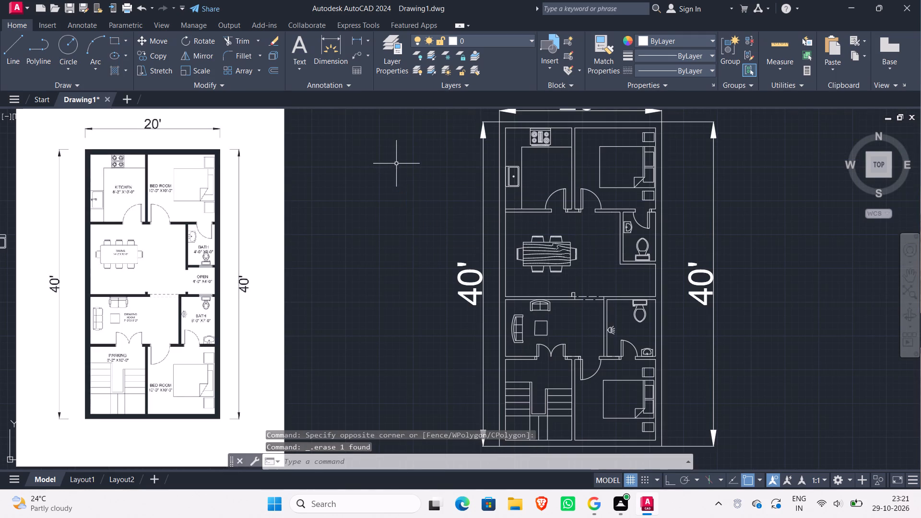
Compare the drawn plan with the reference image room by room, checking furniture, fixtures, openings and room labels.
scroll(404, 162, down, 2)
middle_drag(417, 184, 413, 258)
scroll(412, 257, up, 1)
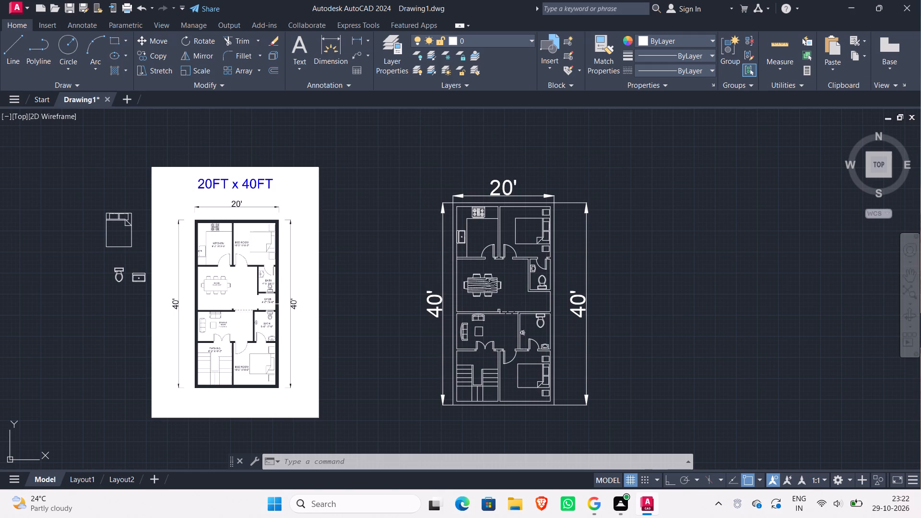
scroll(236, 267, up, 1)
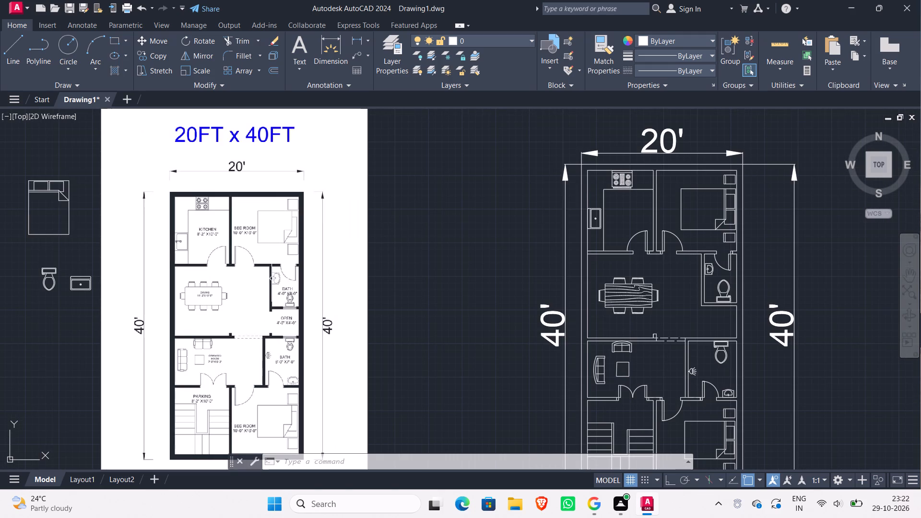
scroll(391, 228, down, 1)
scroll(299, 288, up, 1)
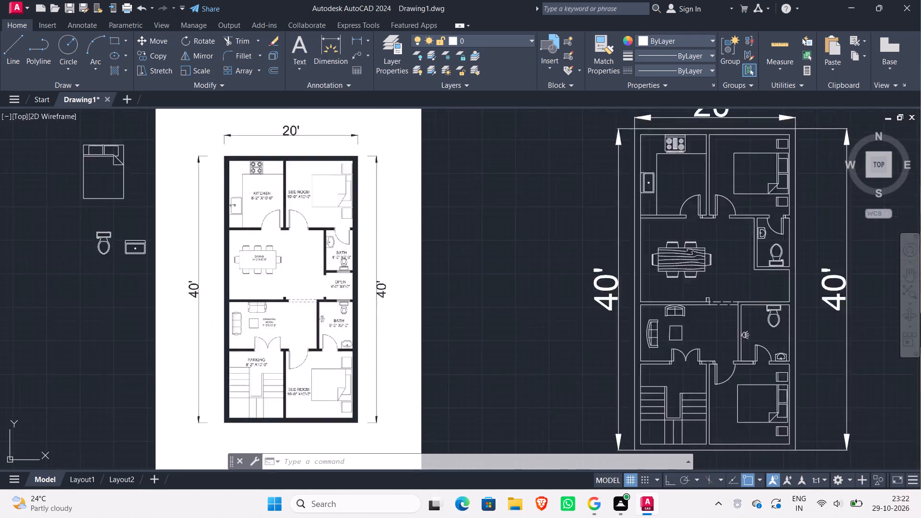
scroll(299, 288, up, 1)
scroll(300, 285, down, 1)
scroll(588, 297, down, 2)
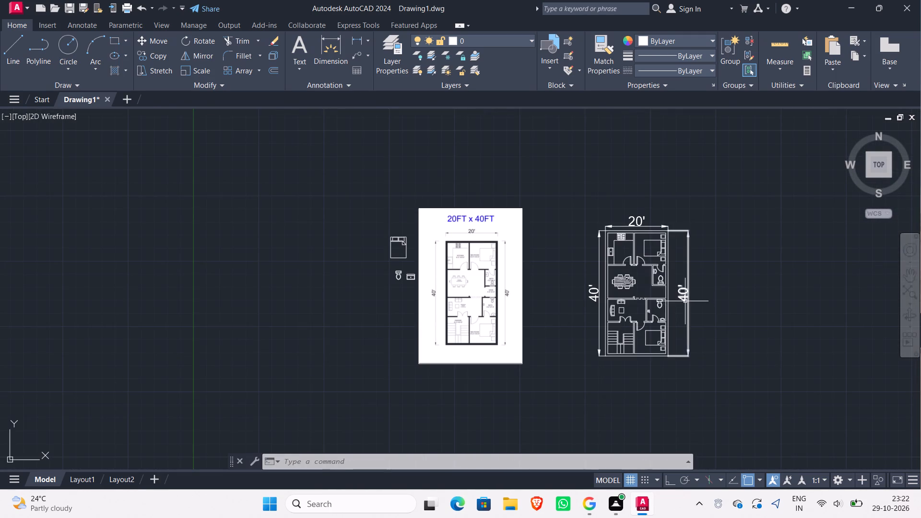
scroll(711, 302, up, 2)
scroll(518, 214, down, 1)
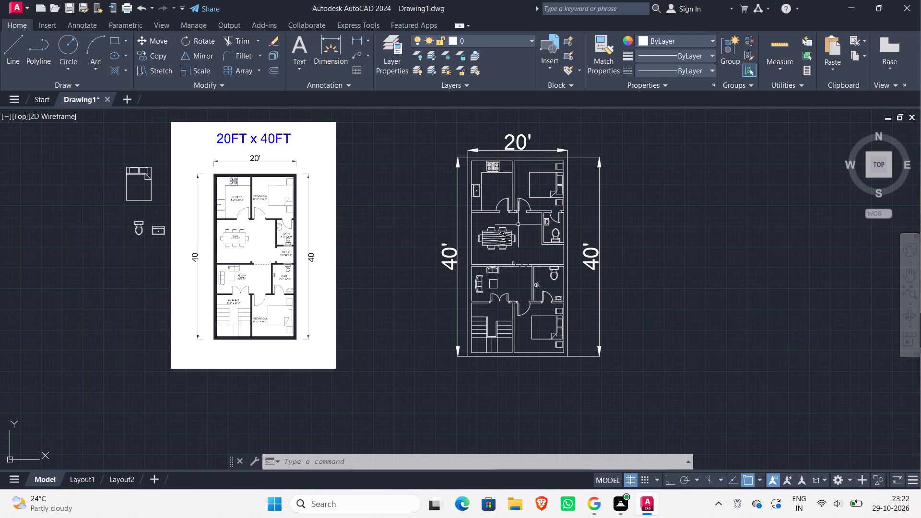
scroll(242, 238, up, 1)
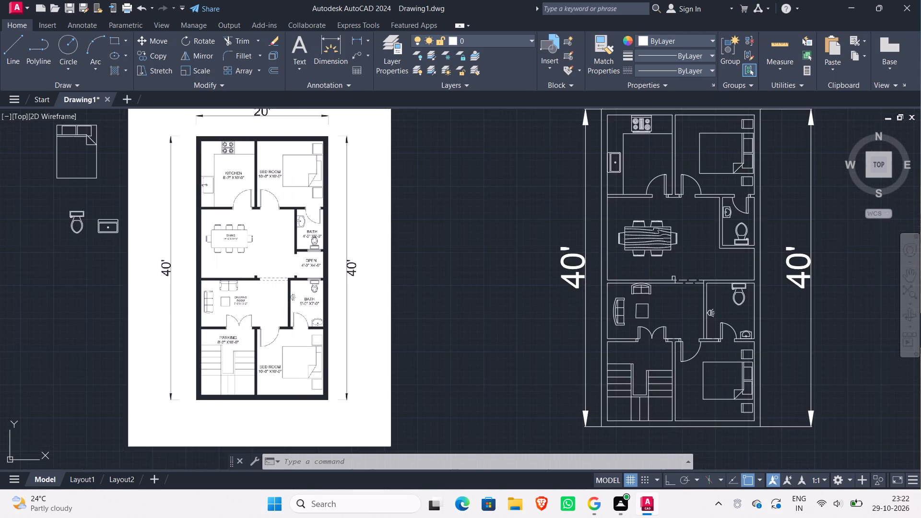
scroll(242, 238, up, 3)
scroll(242, 238, down, 3)
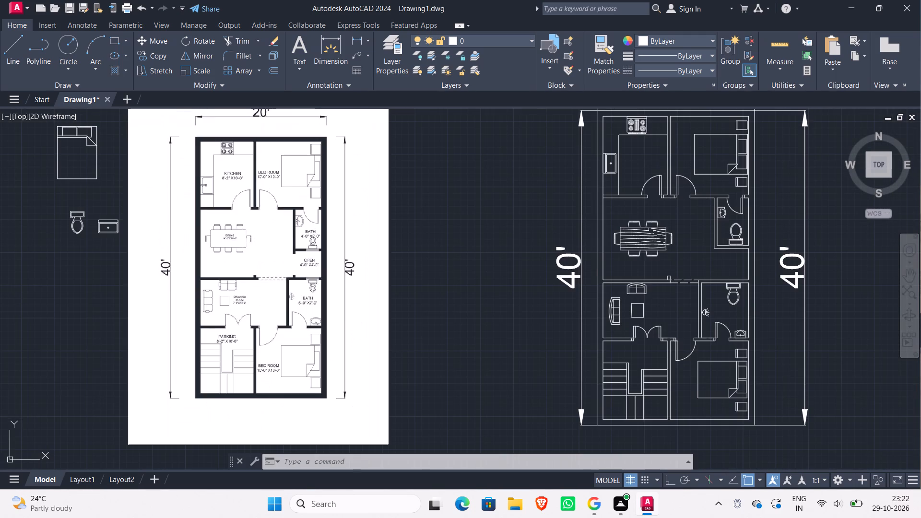
scroll(247, 237, down, 1)
scroll(251, 239, up, 3)
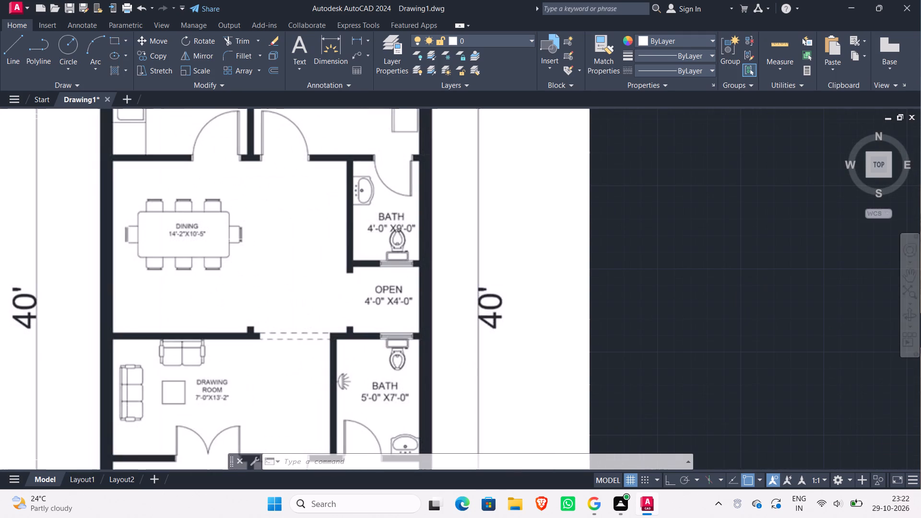
scroll(251, 239, down, 2)
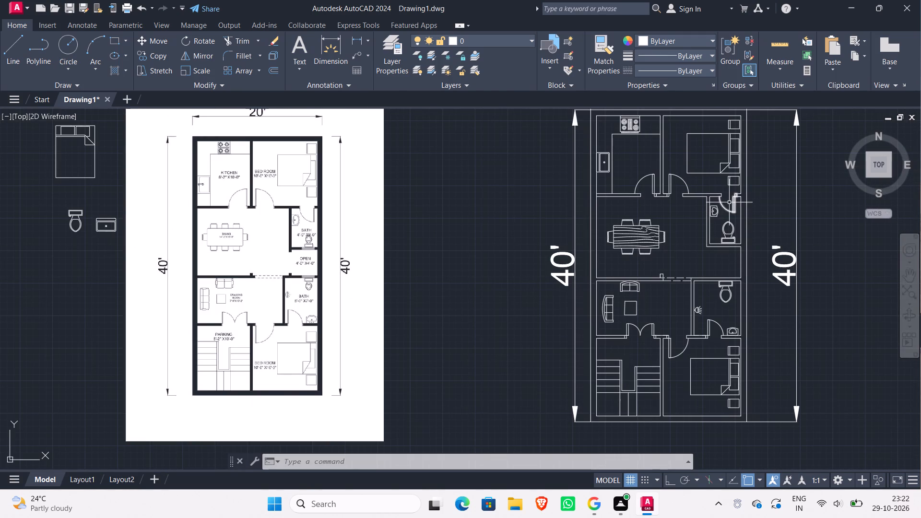
middle_drag(682, 231, 645, 261)
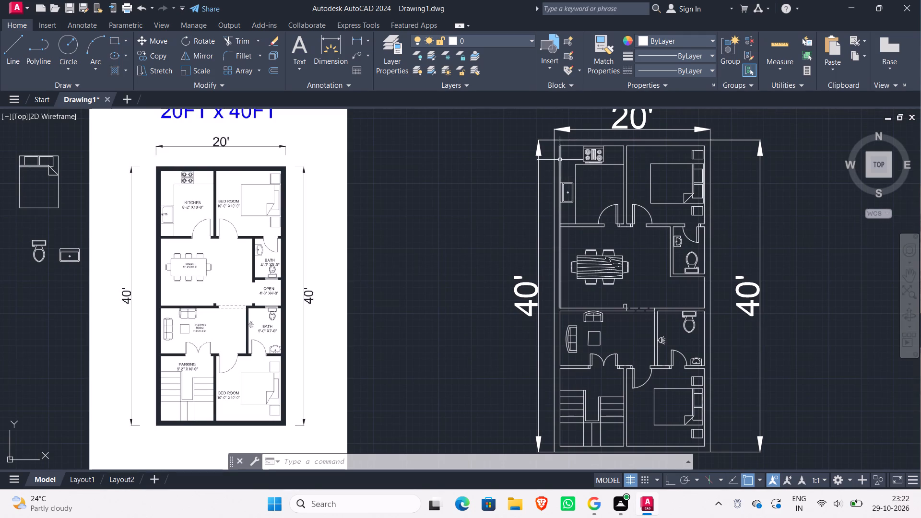
Explode the dining table block in the dining room.
scroll(616, 294, up, 1)
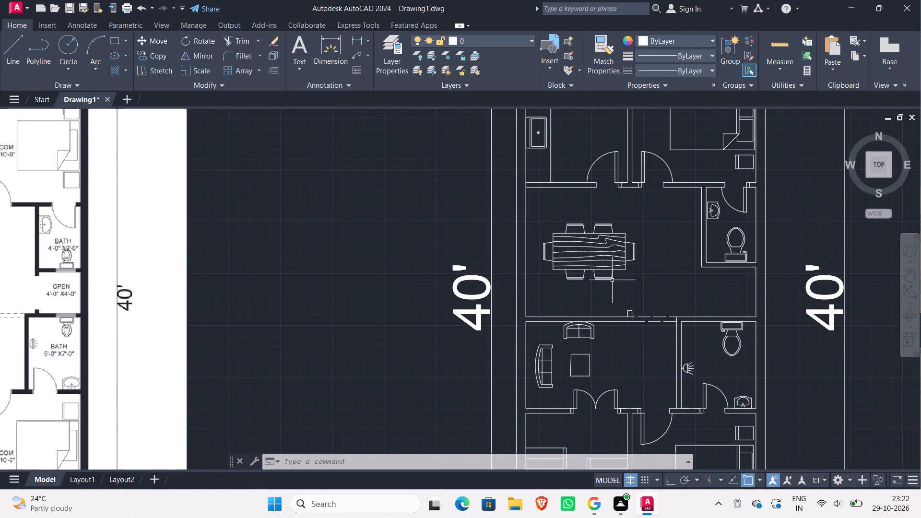
click(649, 288)
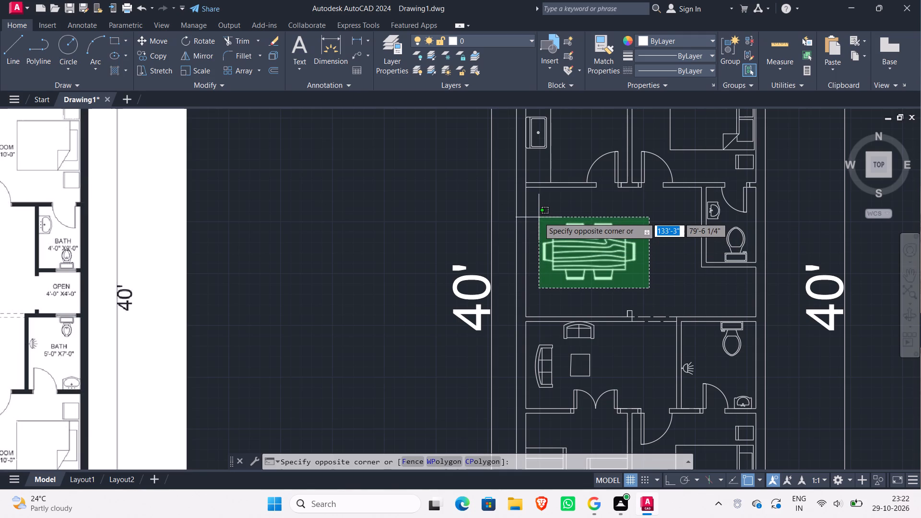
click(539, 217)
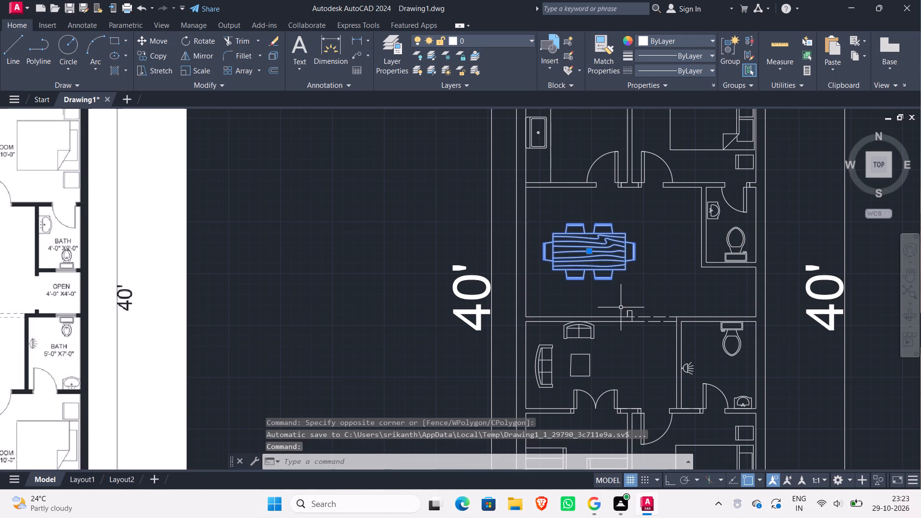
key(x)
key(Return)
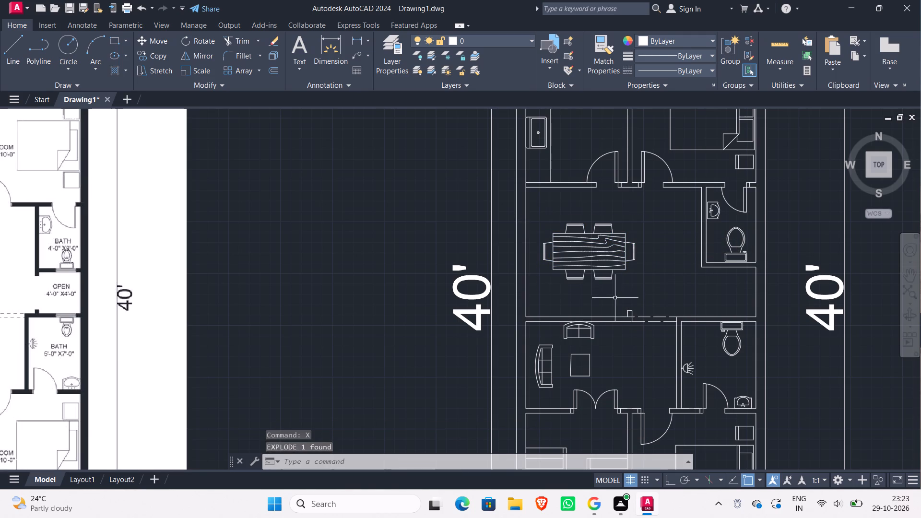
Erase the wavy wood-grain lines inside the dining table top.
scroll(610, 264, up, 2)
click(629, 272)
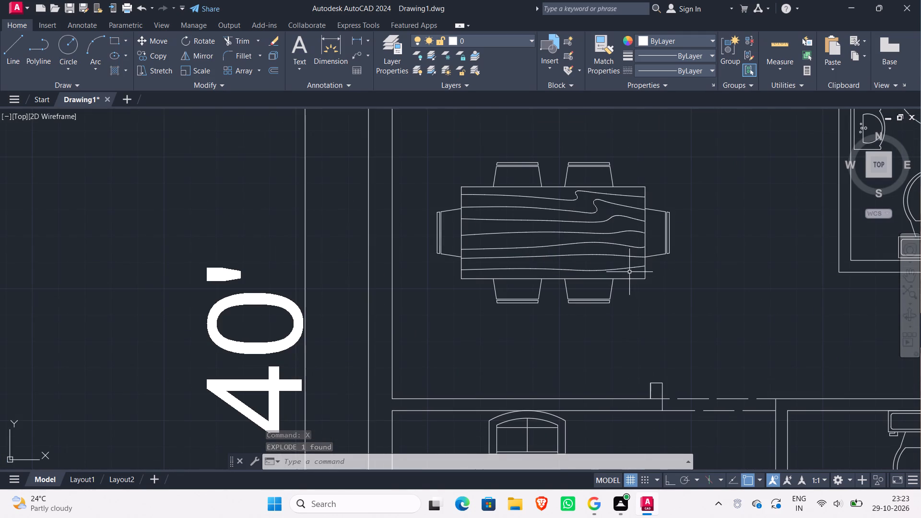
click(565, 199)
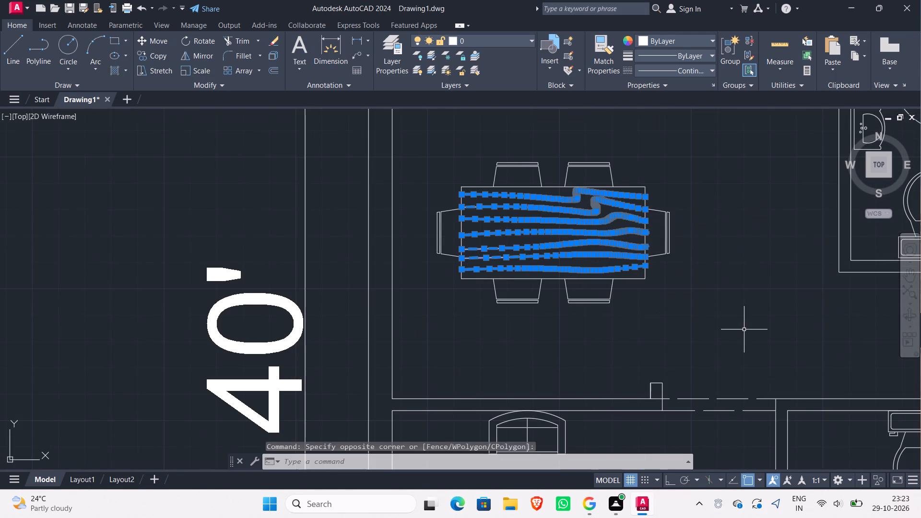
key(Delete)
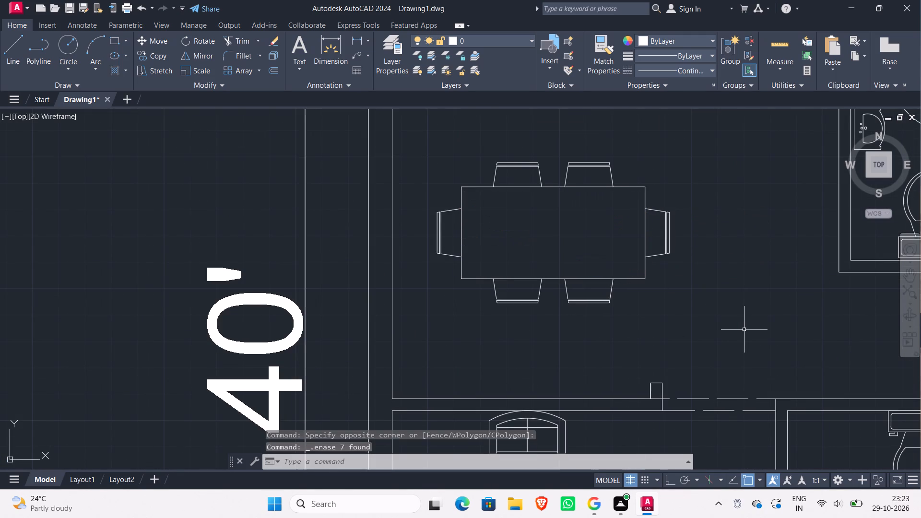
Compare the drawn dining set with the one in the reference image, checking the table and its chairs.
scroll(665, 306, down, 1)
scroll(531, 307, down, 2)
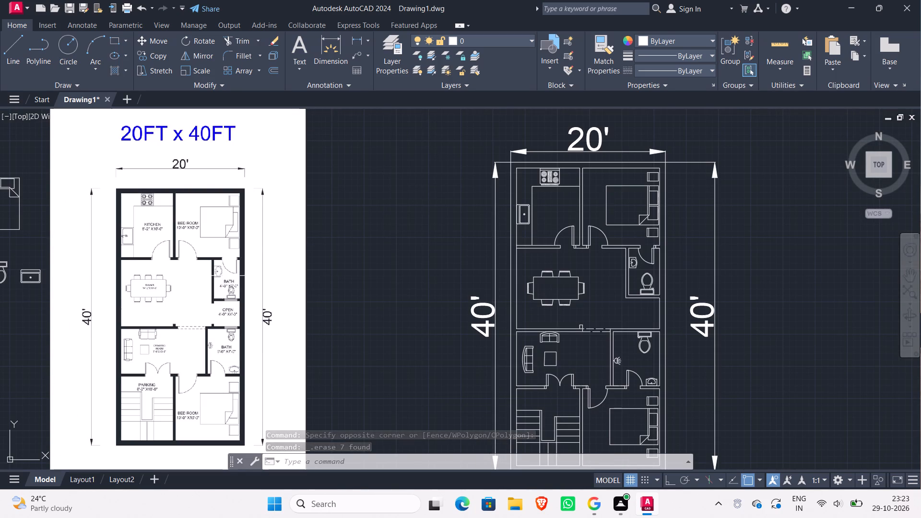
scroll(155, 274, up, 4)
scroll(158, 271, down, 1)
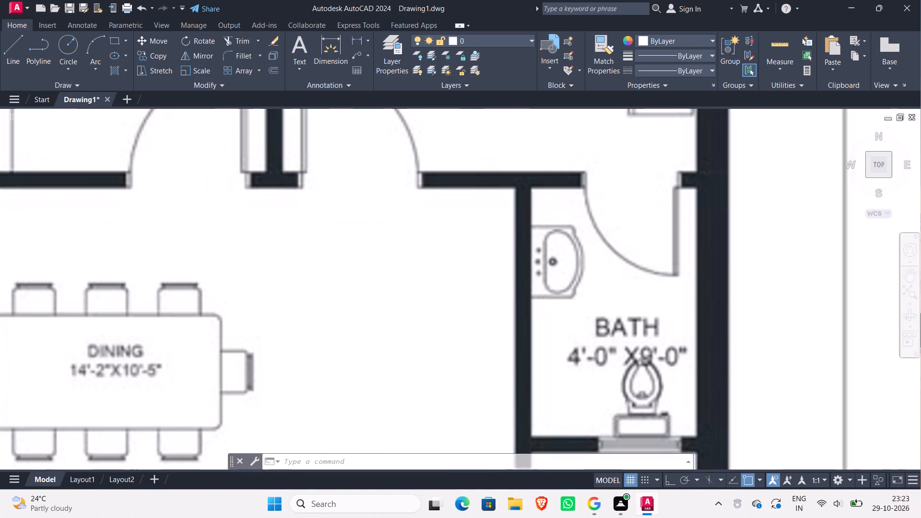
scroll(158, 271, down, 1)
scroll(191, 271, up, 2)
scroll(191, 272, down, 2)
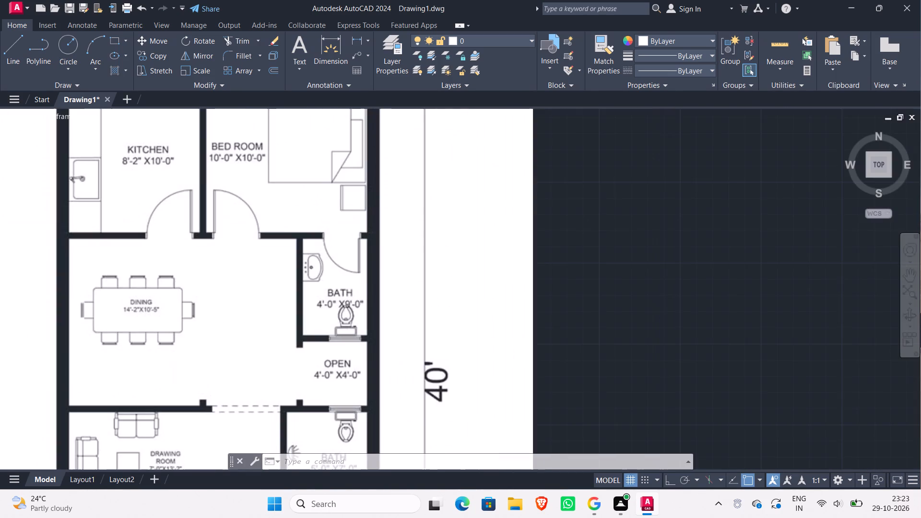
scroll(287, 295, down, 1)
scroll(434, 378, down, 1)
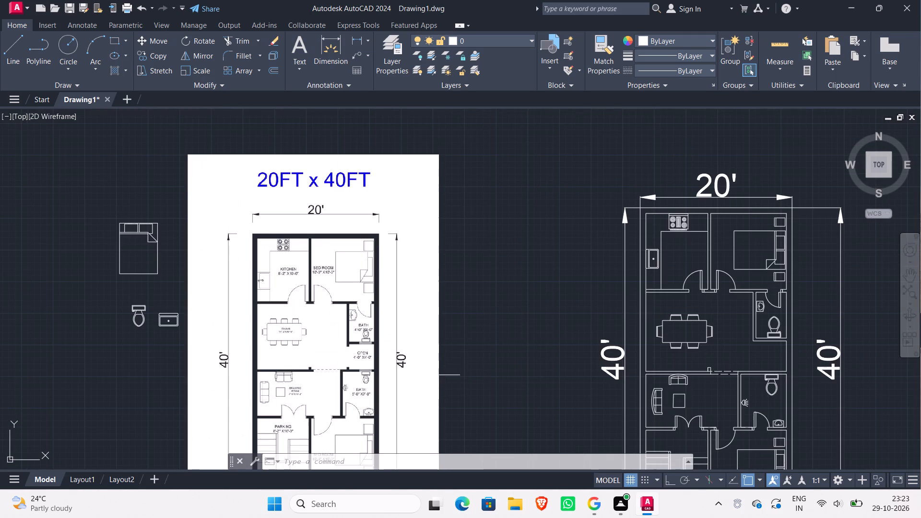
scroll(682, 335, up, 2)
scroll(688, 332, down, 1)
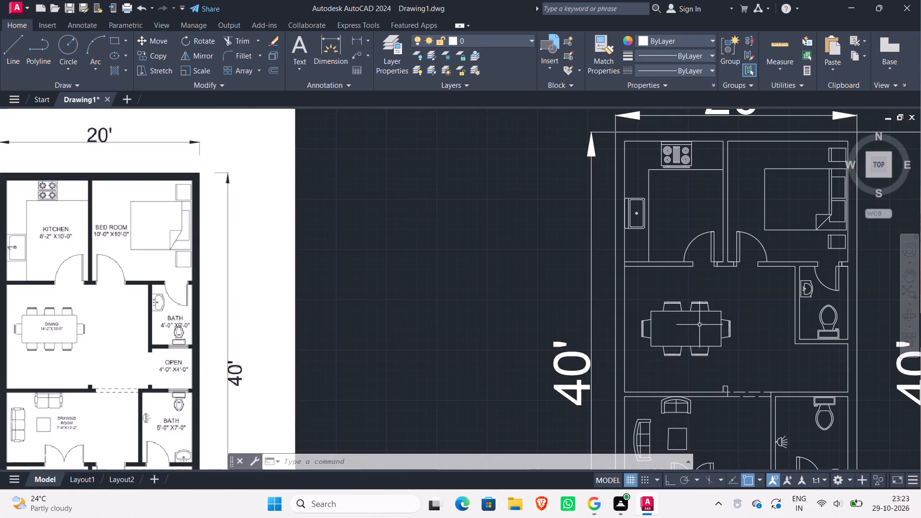
Erase all the chairs around the dining table, including their leftover side lines, keeping only the table rectangle.
scroll(700, 324, up, 2)
click(725, 281)
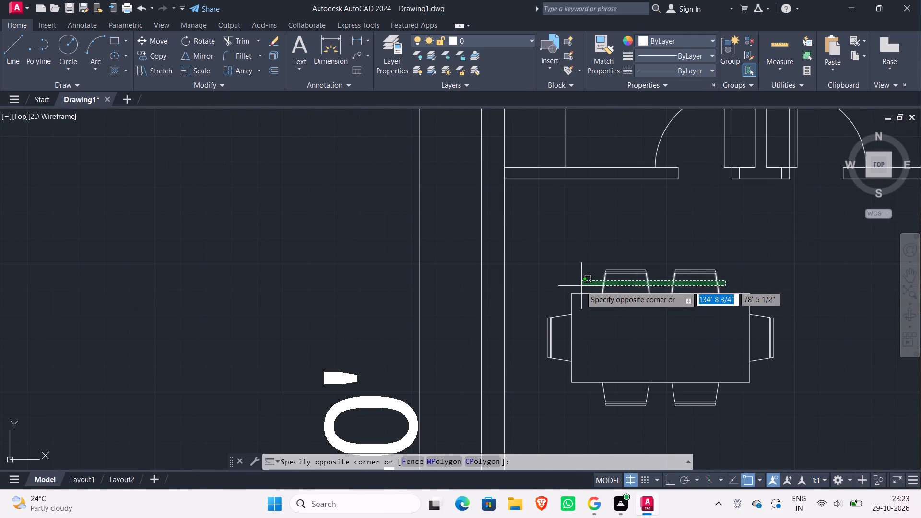
click(575, 256)
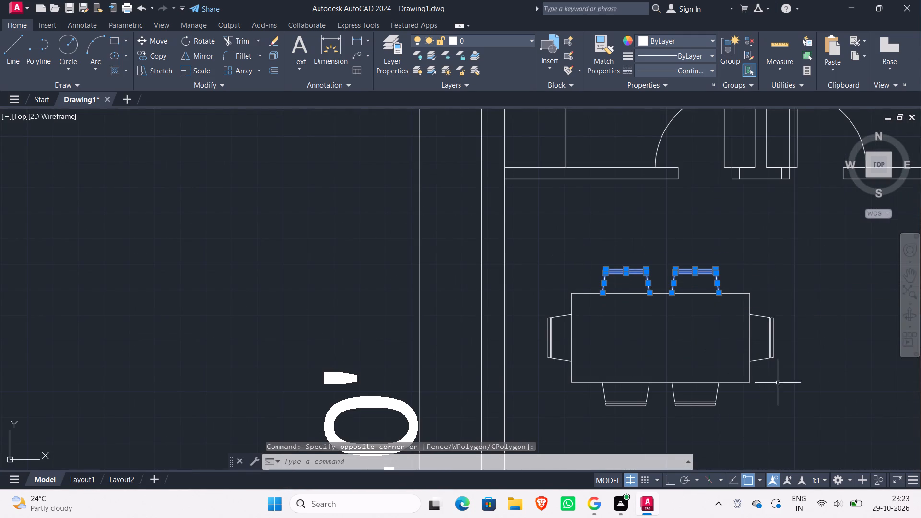
click(775, 371)
click(756, 294)
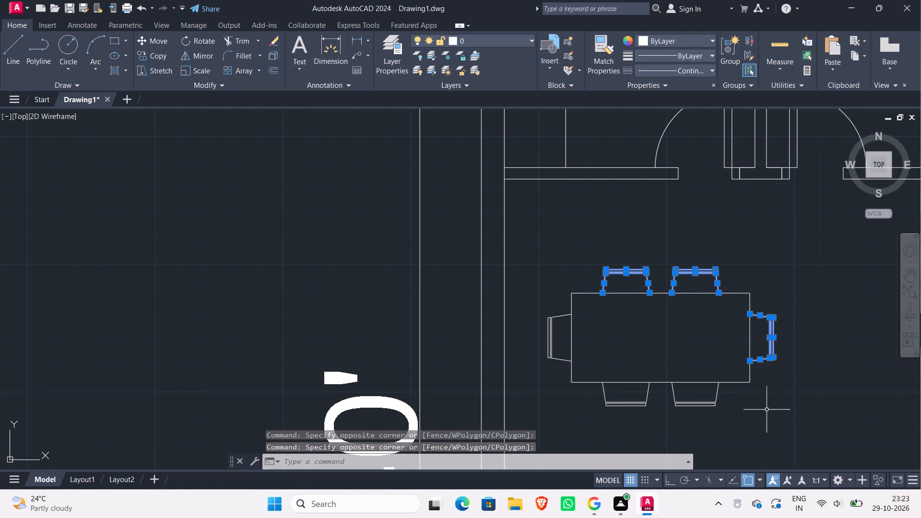
click(746, 411)
click(590, 395)
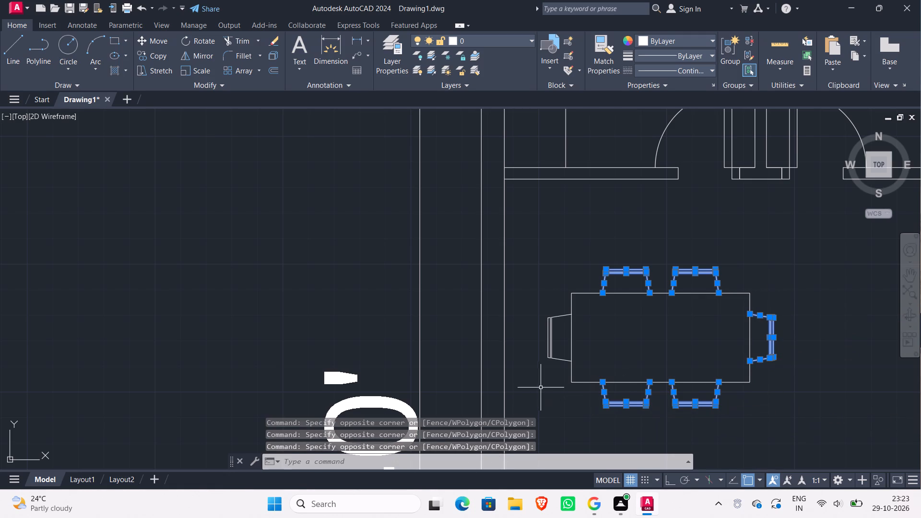
click(542, 385)
click(560, 294)
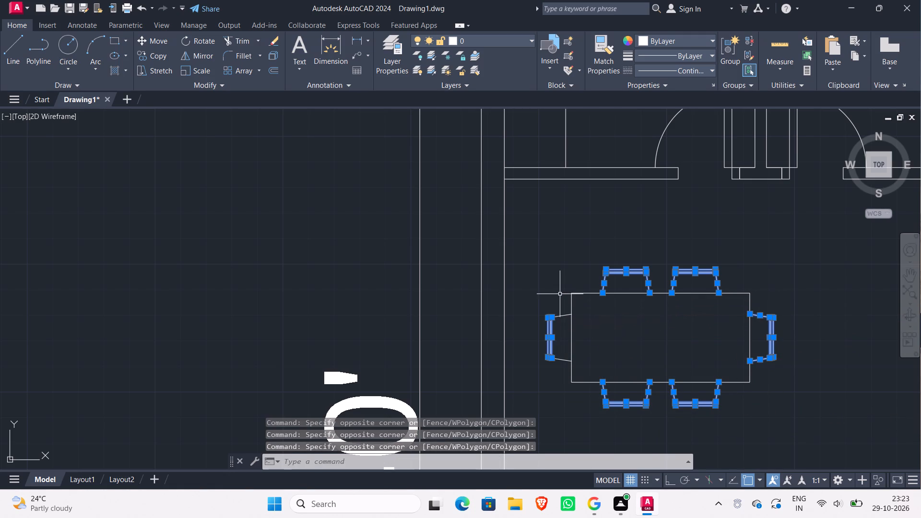
key(Delete)
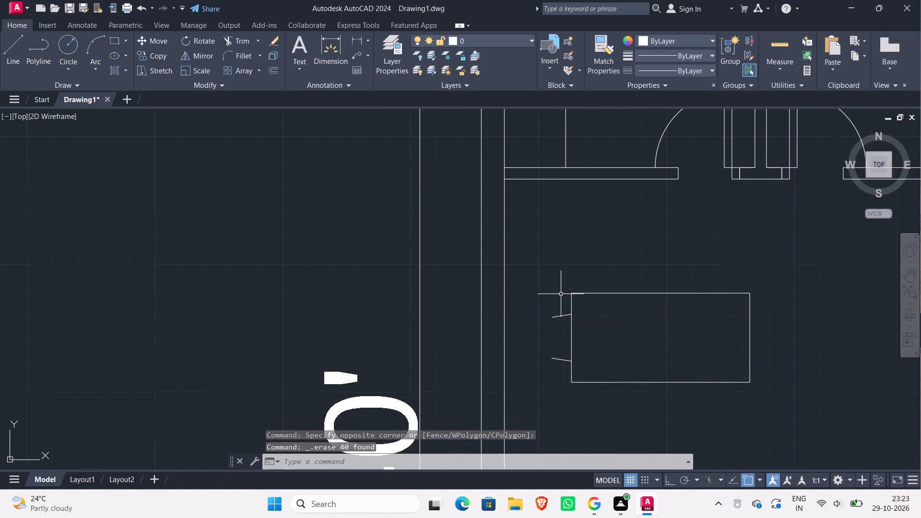
click(560, 377)
click(553, 309)
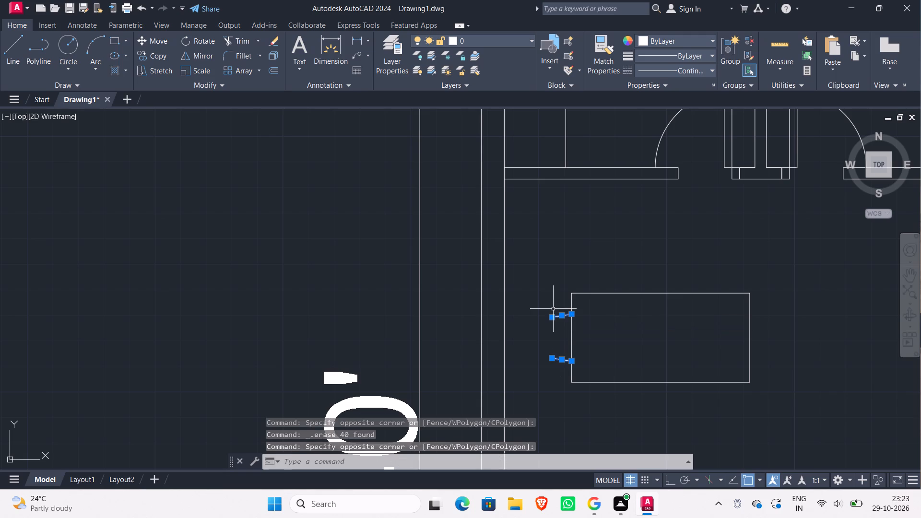
key(Delete)
Examine the chair shapes and their spacing around the dining table in the reference image against the bare table.
scroll(553, 306, down, 2)
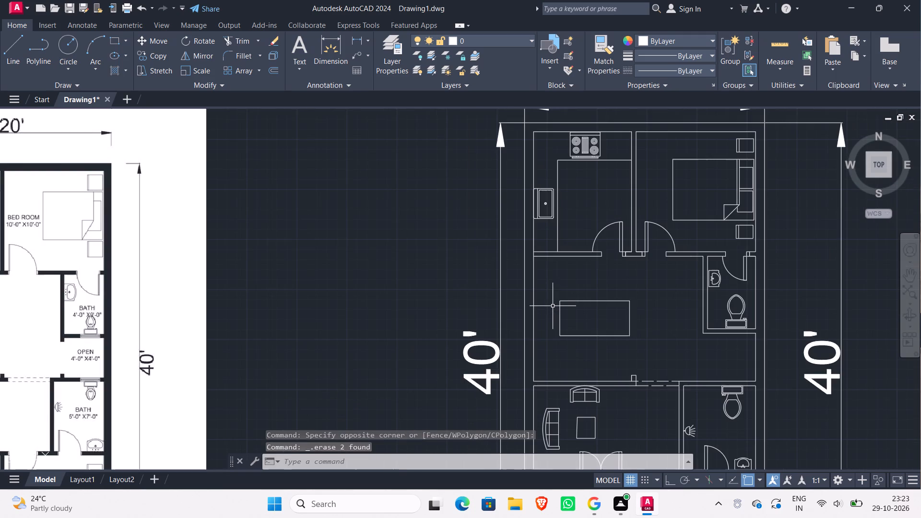
scroll(552, 306, down, 1)
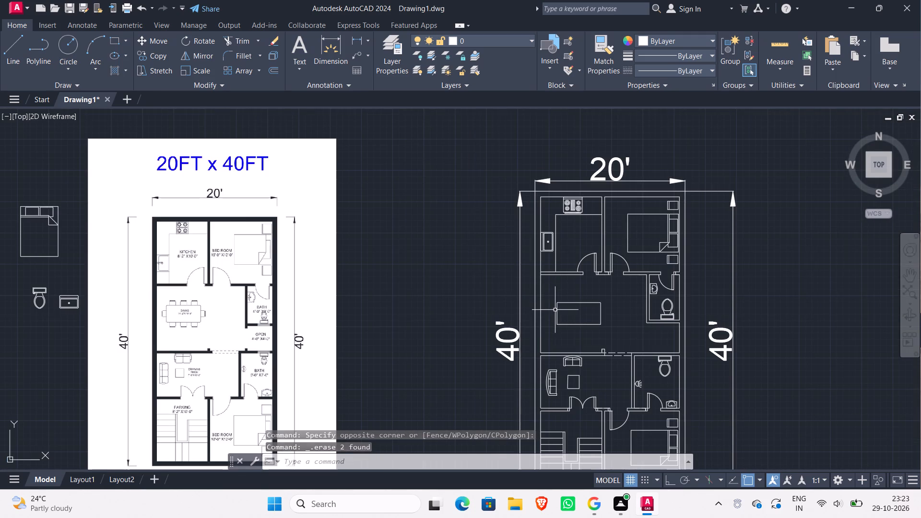
scroll(556, 310, up, 2)
scroll(563, 310, down, 2)
scroll(179, 330, up, 3)
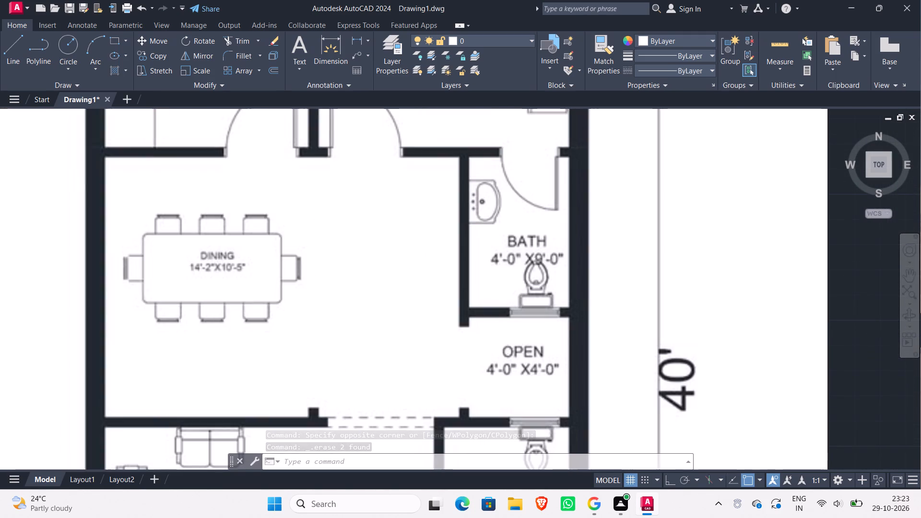
scroll(180, 329, down, 2)
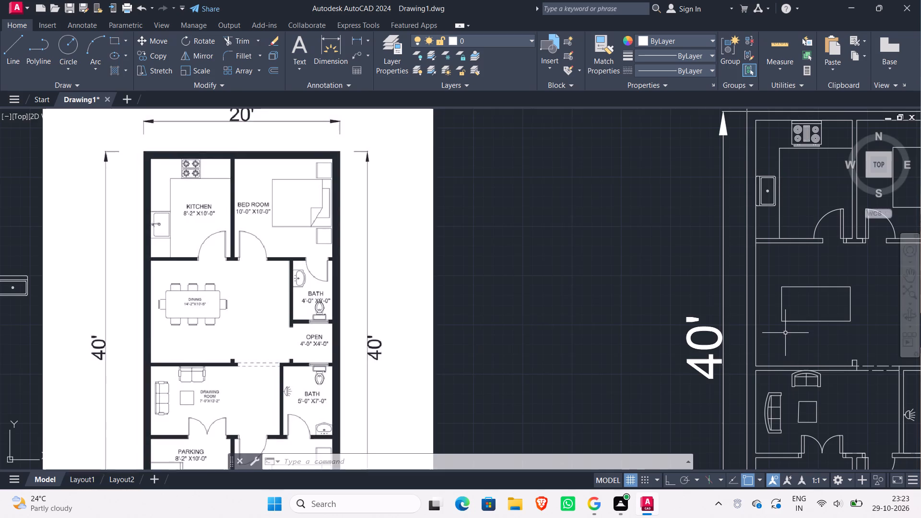
middle_drag(785, 331, 675, 347)
scroll(677, 330, up, 2)
middle_drag(678, 309, 610, 337)
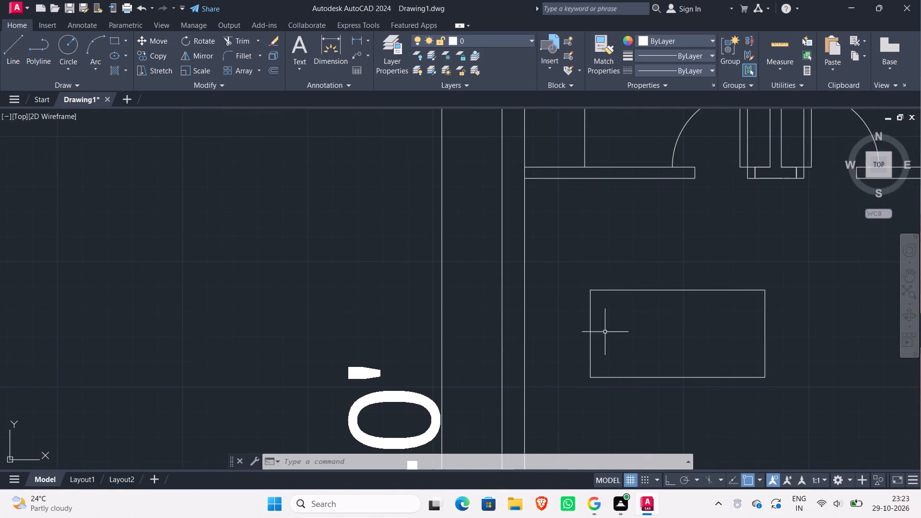
scroll(606, 331, down, 1)
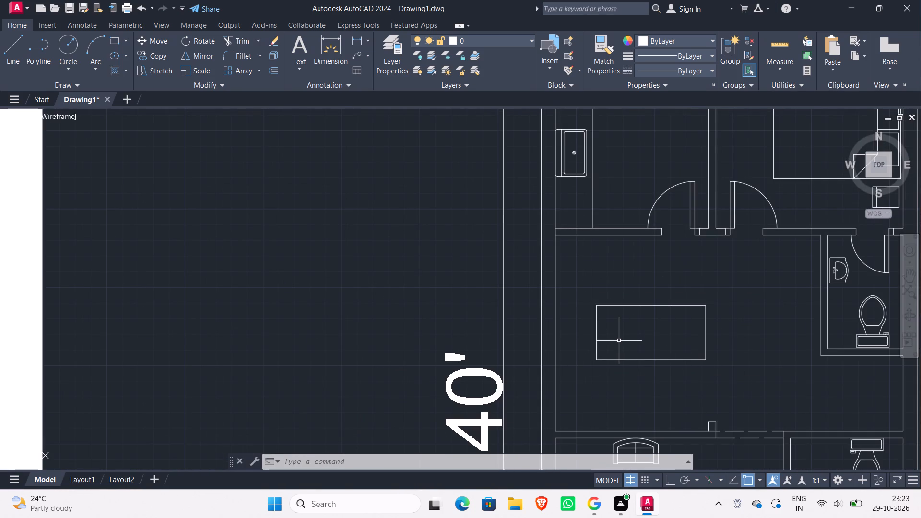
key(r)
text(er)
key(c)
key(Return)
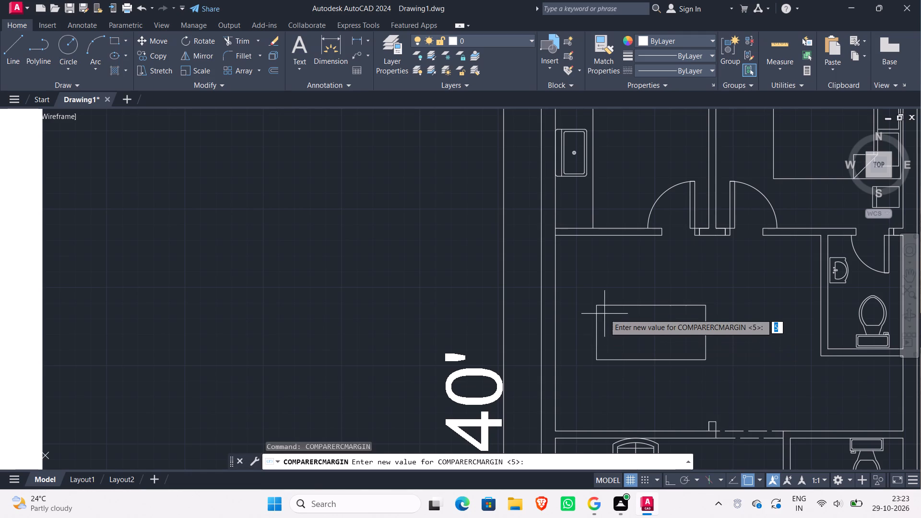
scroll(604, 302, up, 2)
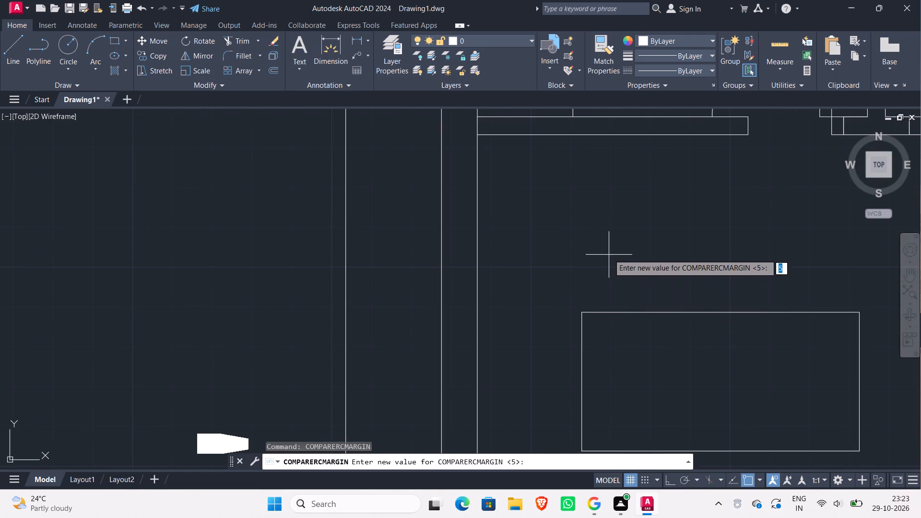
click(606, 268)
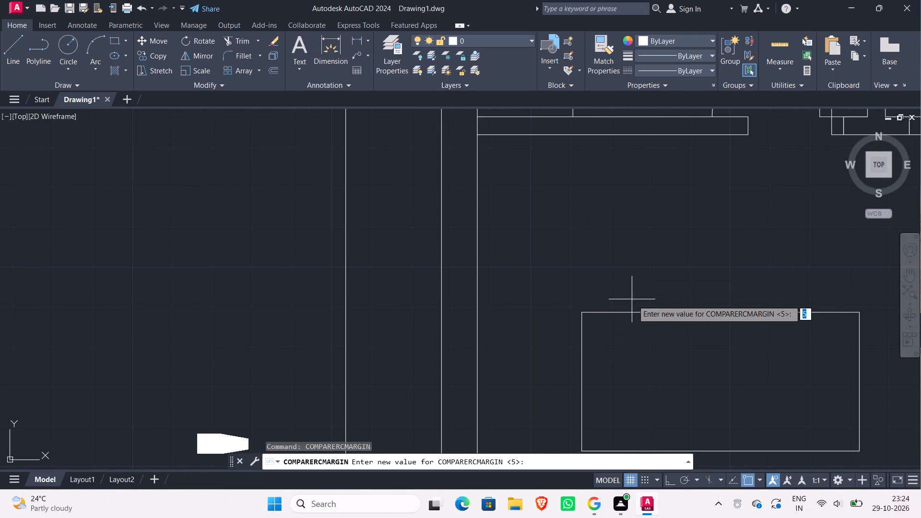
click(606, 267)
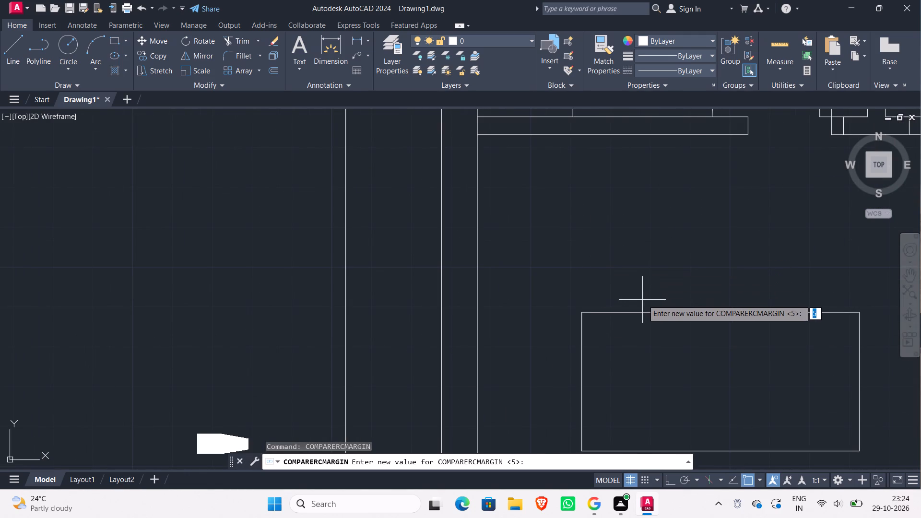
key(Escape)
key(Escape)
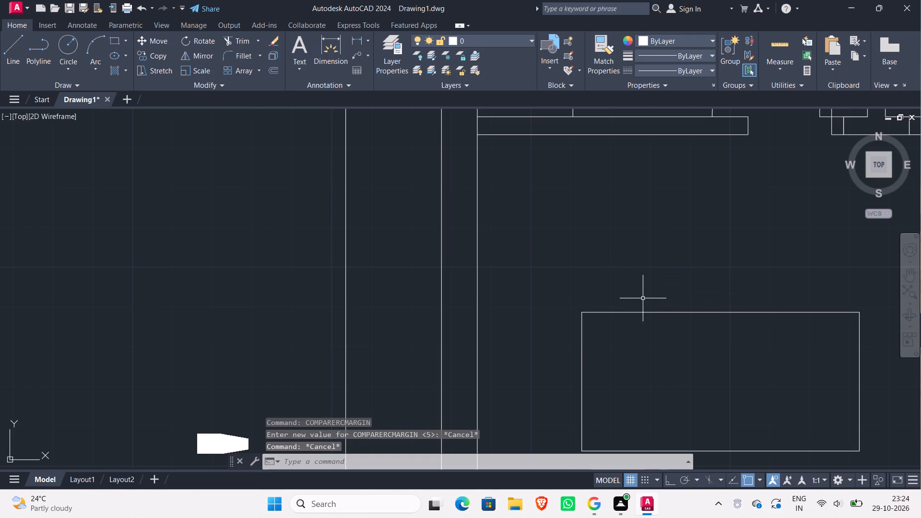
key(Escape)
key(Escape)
Draw a chair rectangle about 1'-1" by 7 1/4" on the dining table's north edge, near its west end.
text(re)
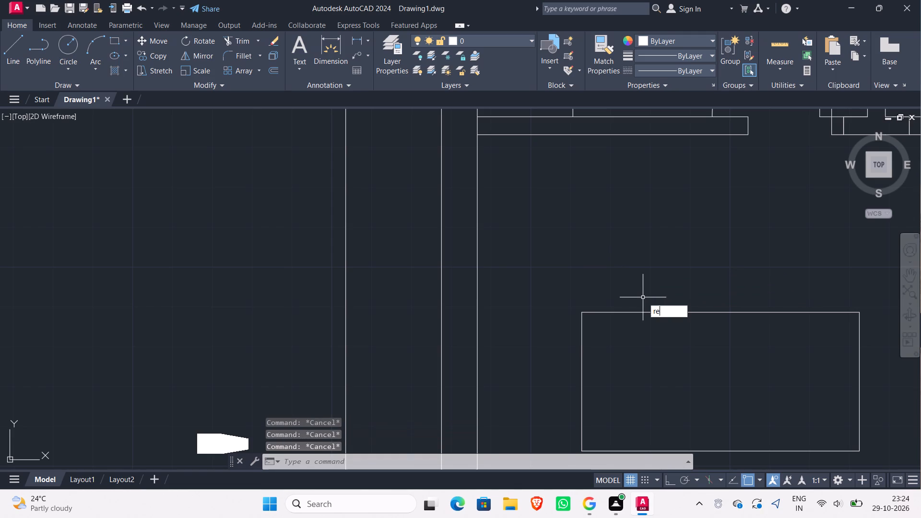
key(c)
key(Return)
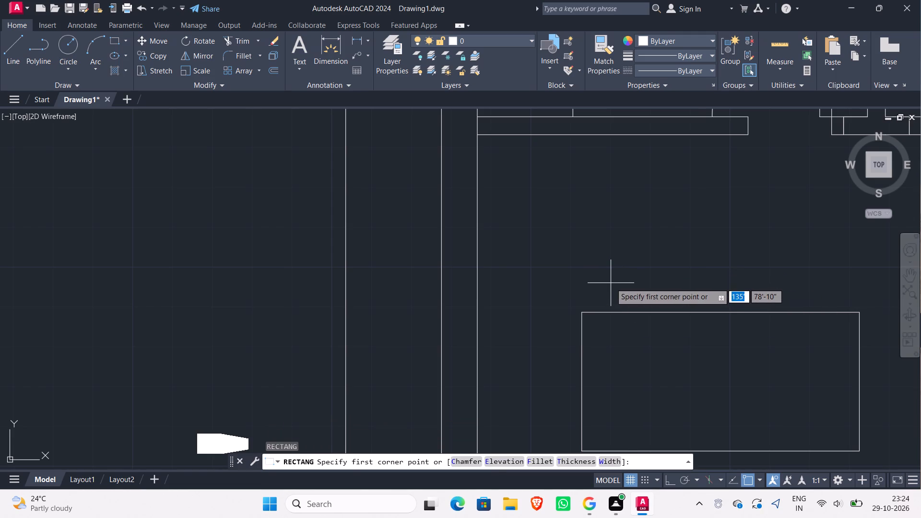
click(611, 283)
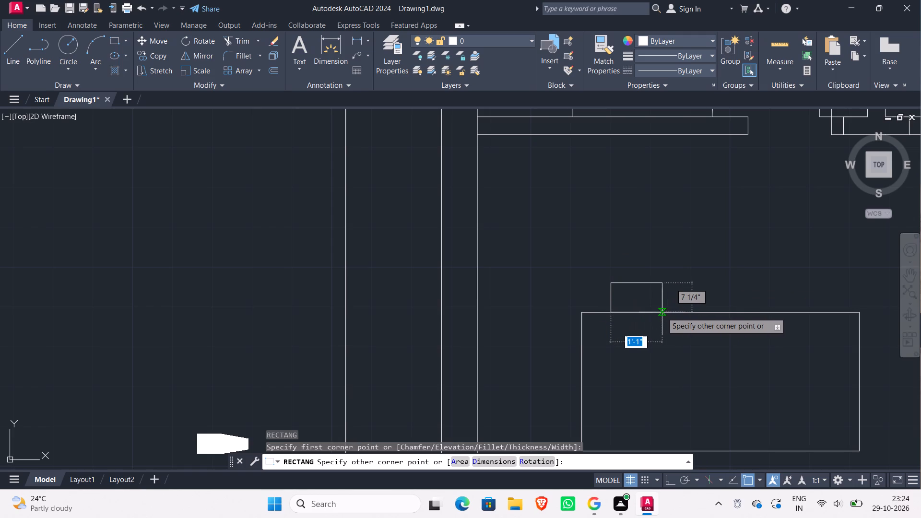
click(662, 312)
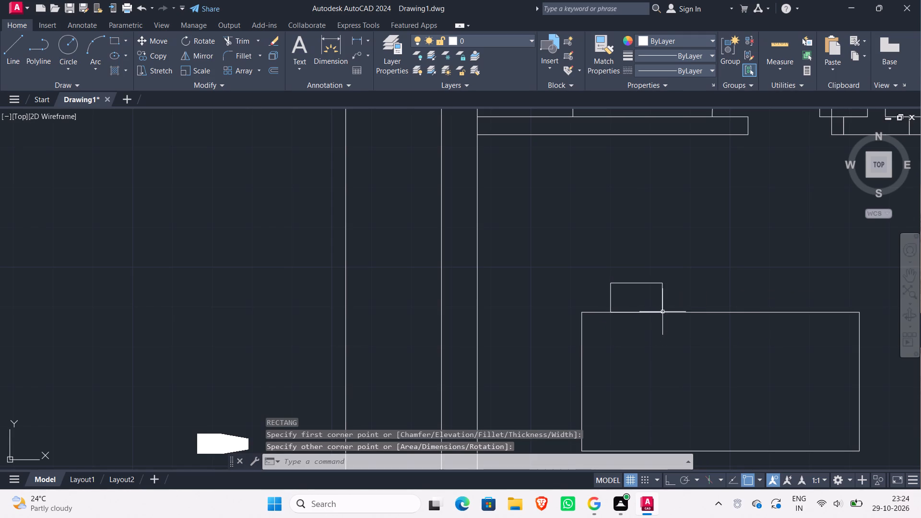
Draw a second chair rectangle about 1'-2 1/2" by 7 1/4" on the table's north edge, east of the first chair.
key(r)
key(e)
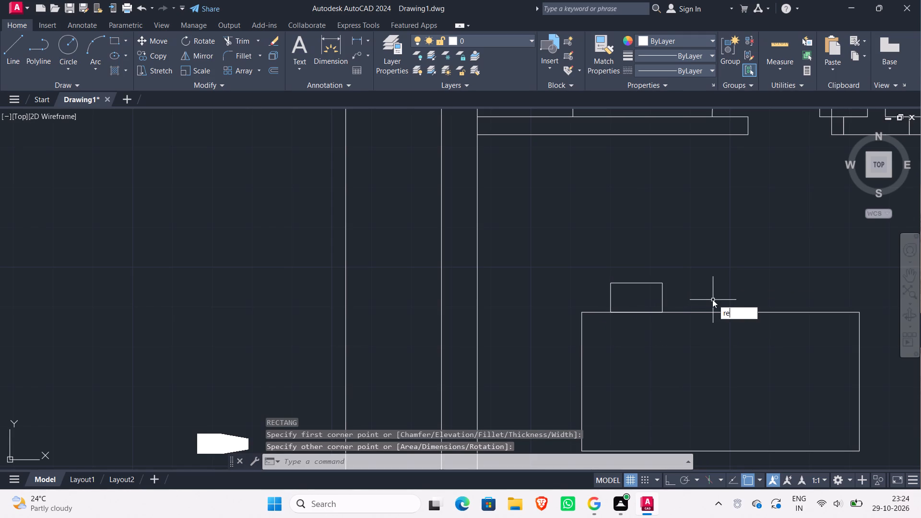
key(c)
key(Return)
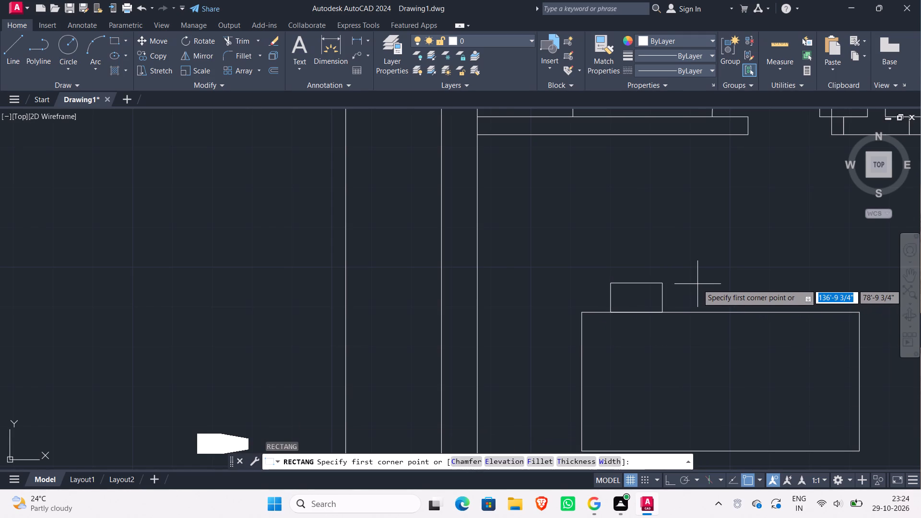
click(699, 284)
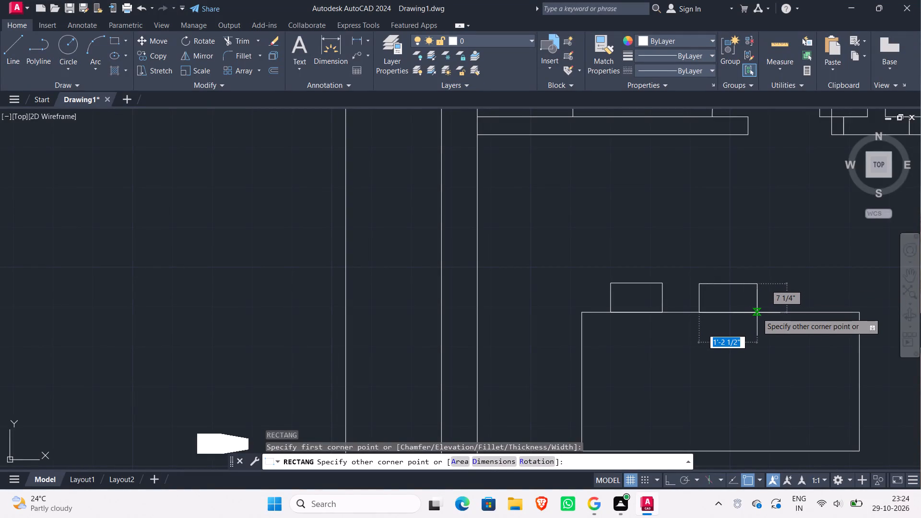
click(757, 312)
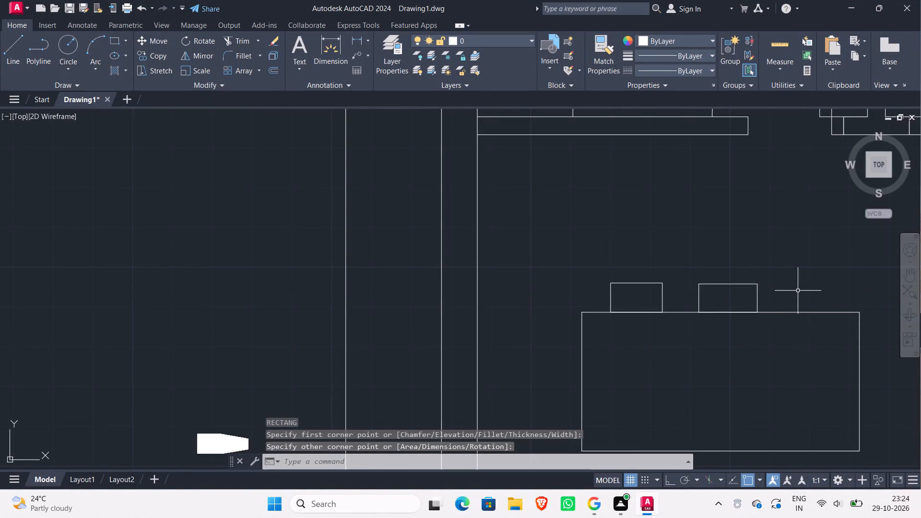
Draw a third chair rectangle about 1'-2" by 6 1/2" on the dining table's north edge, near its east end.
key(Return)
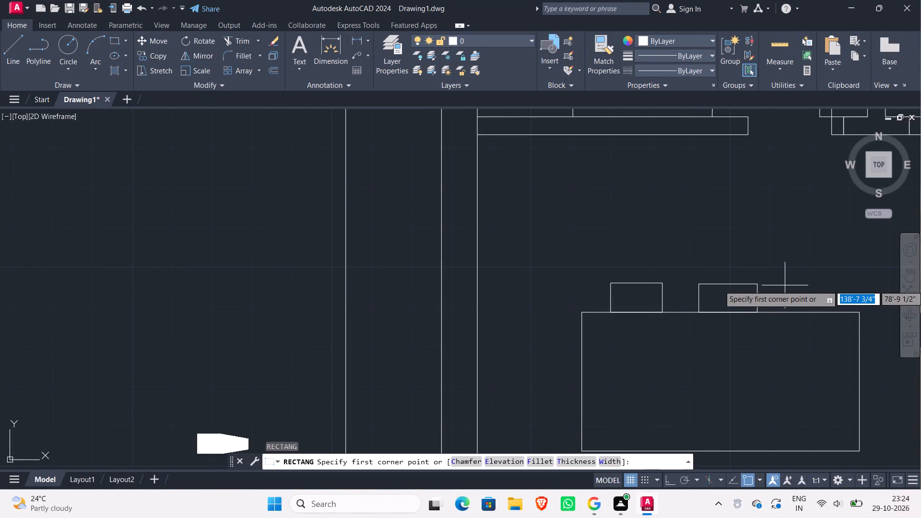
click(789, 285)
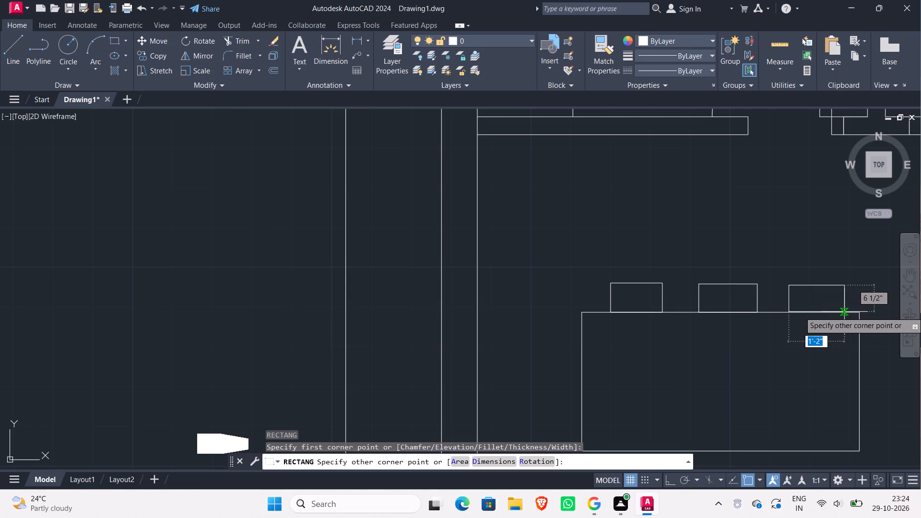
click(844, 313)
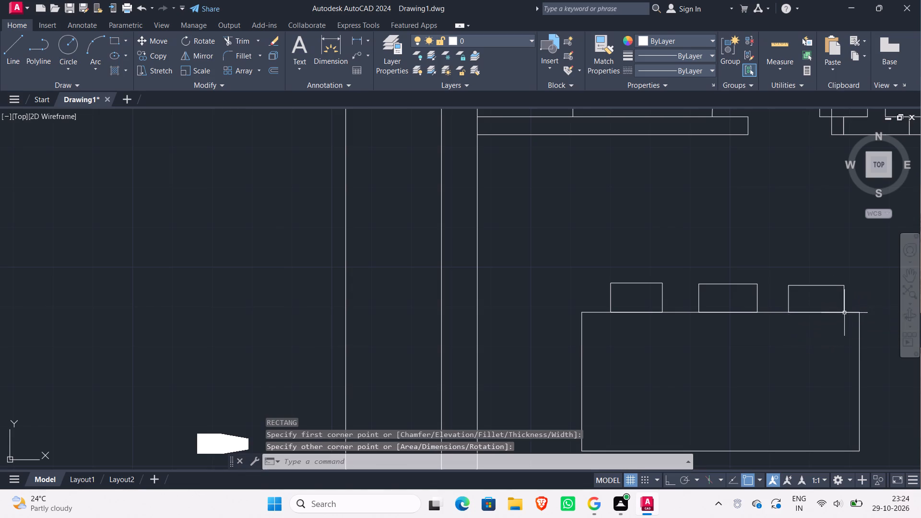
Draw three spaced chair rectangles along the table's south edge, about 1'-1" to 1'-2" wide and 6 1/4" to 7 1/4" deep.
scroll(817, 365, down, 1)
middle_drag(815, 363, 746, 289)
scroll(732, 318, up, 1)
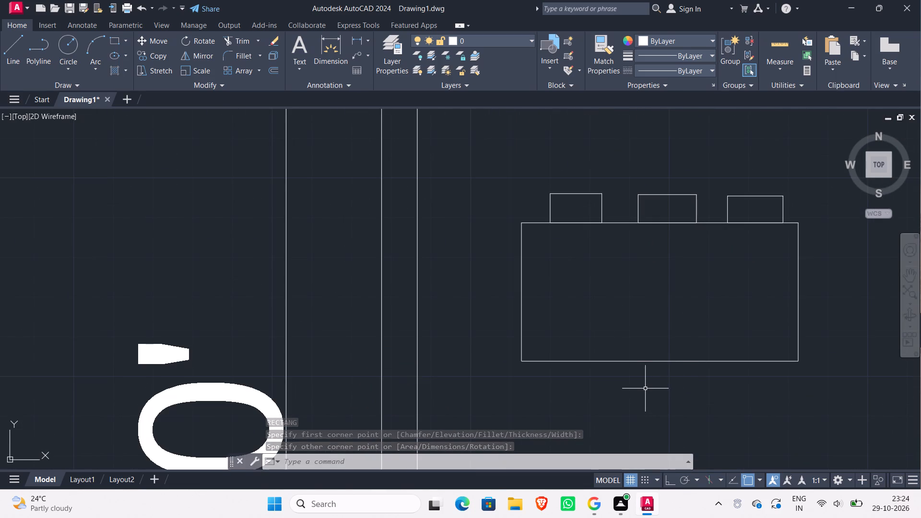
key(Return)
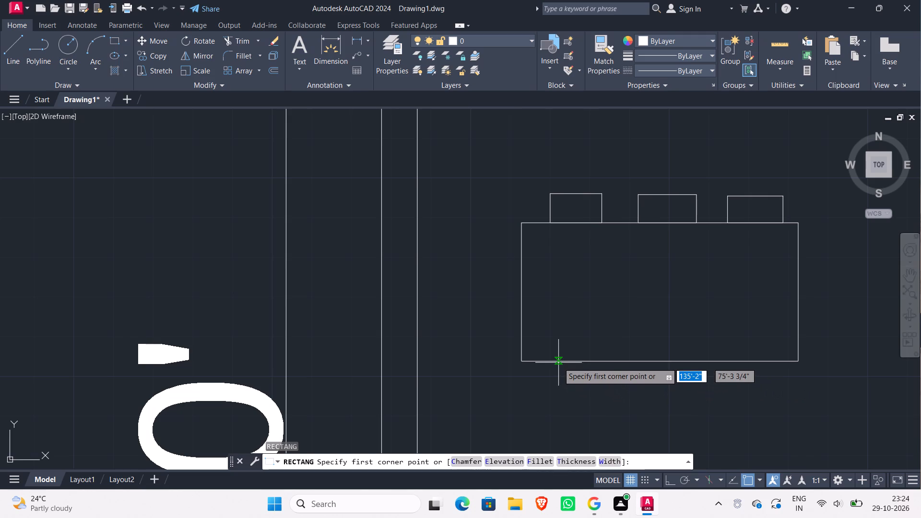
click(557, 363)
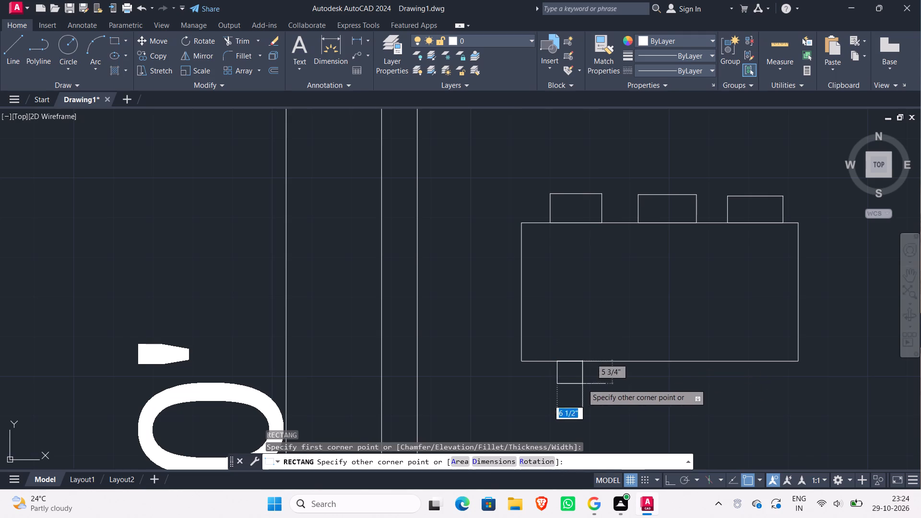
click(609, 388)
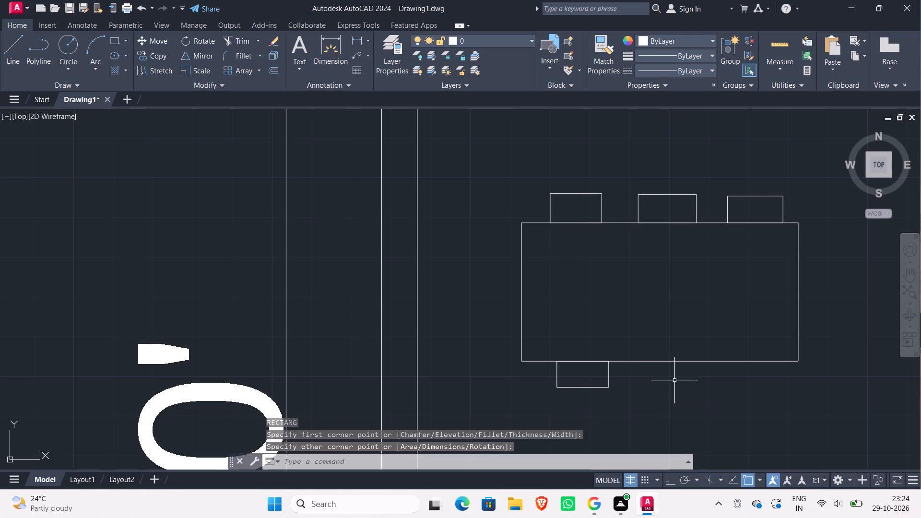
key(Return)
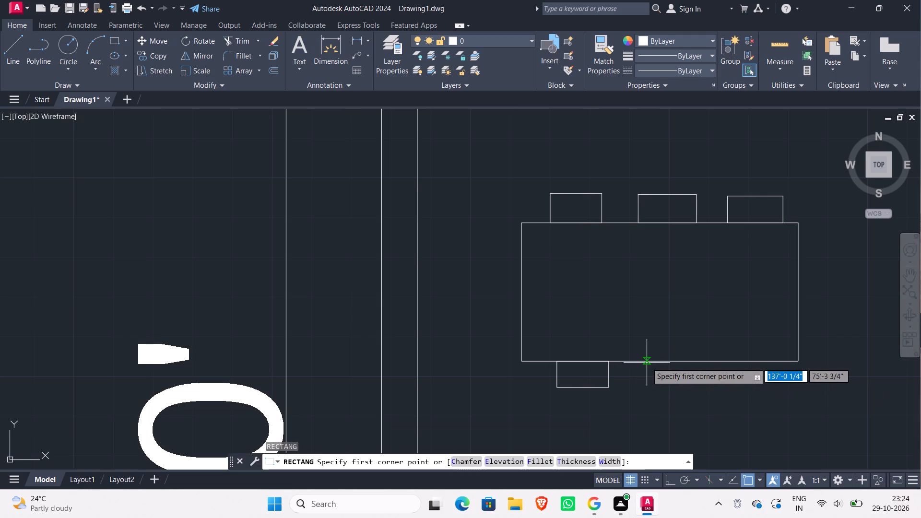
click(647, 363)
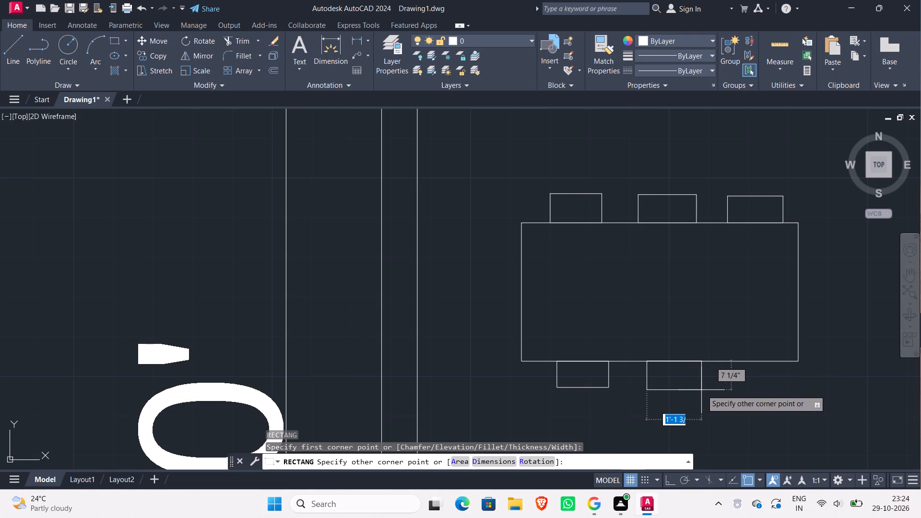
click(705, 391)
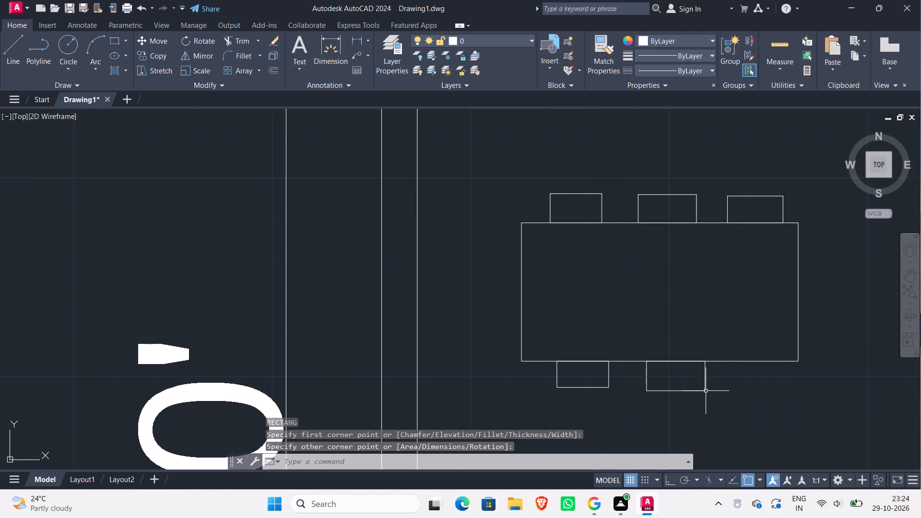
key(Return)
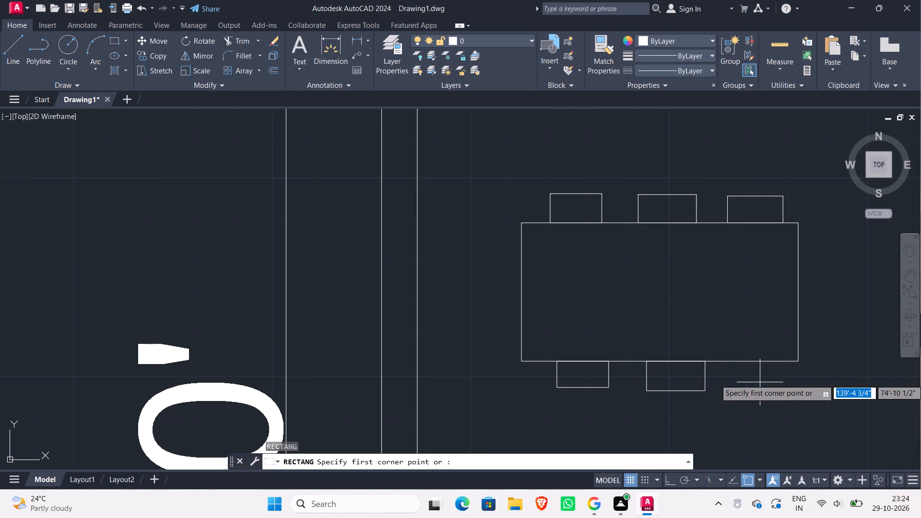
click(740, 364)
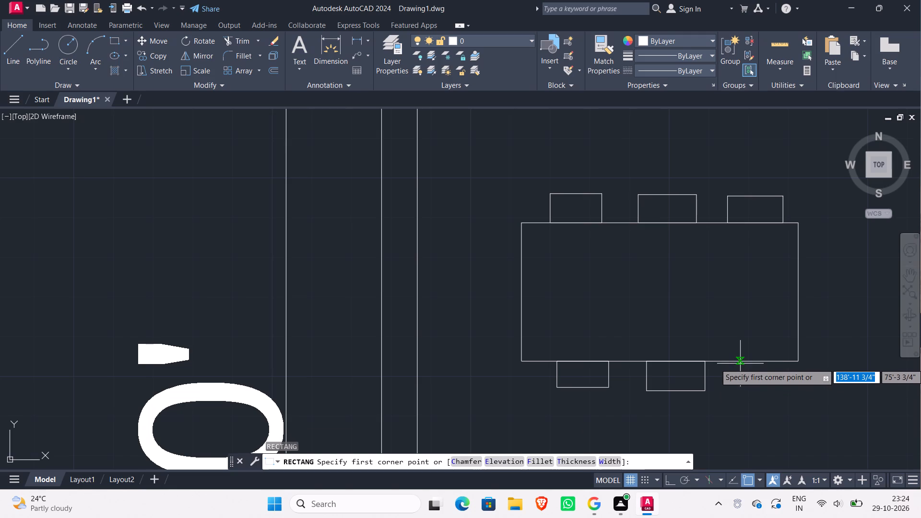
click(792, 387)
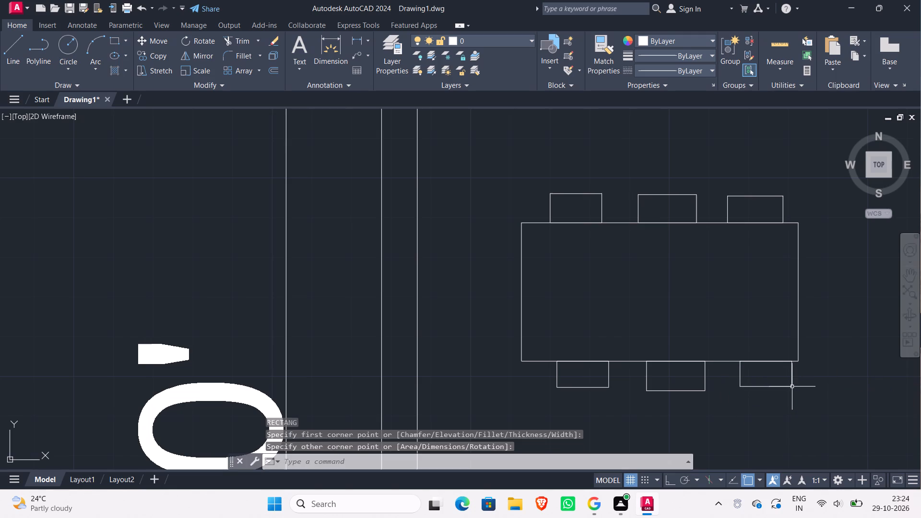
Draw end chair rectangles midway along the table's short sides: about 6 3/4" by 1' on the east, 7 1/4" by 1'-0 1/2" on the west.
scroll(843, 384, down, 3)
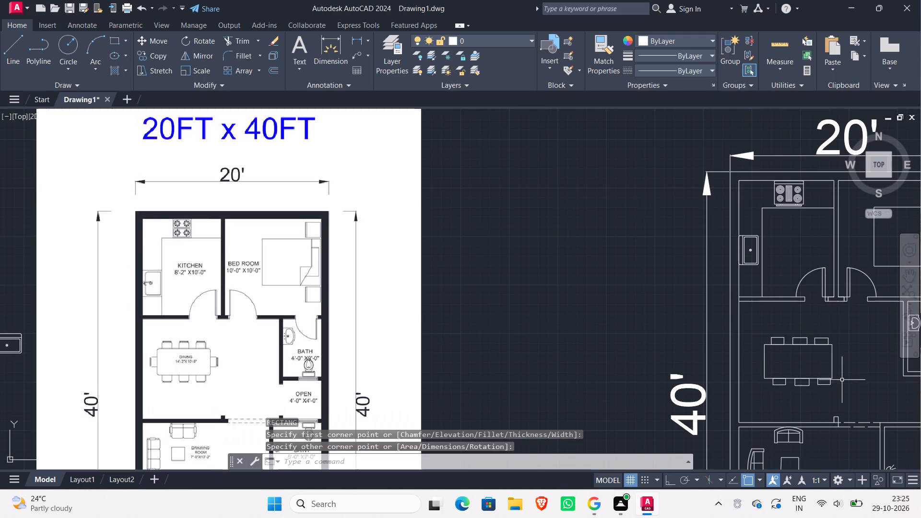
scroll(840, 373, up, 1)
middle_drag(840, 372, 744, 361)
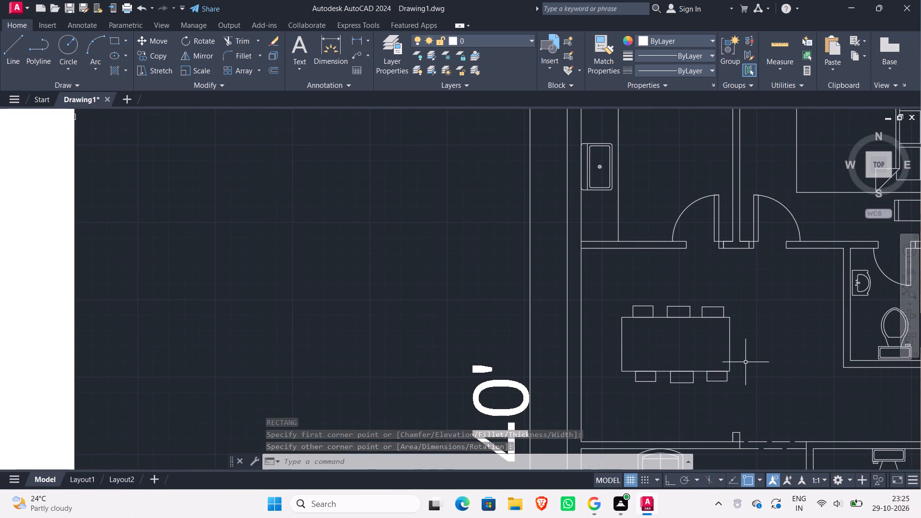
key(Return)
scroll(737, 345, up, 2)
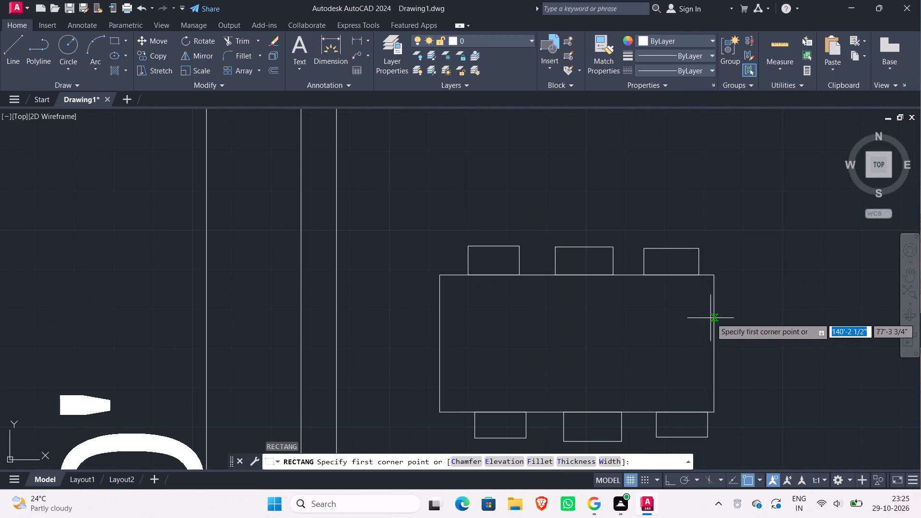
click(714, 322)
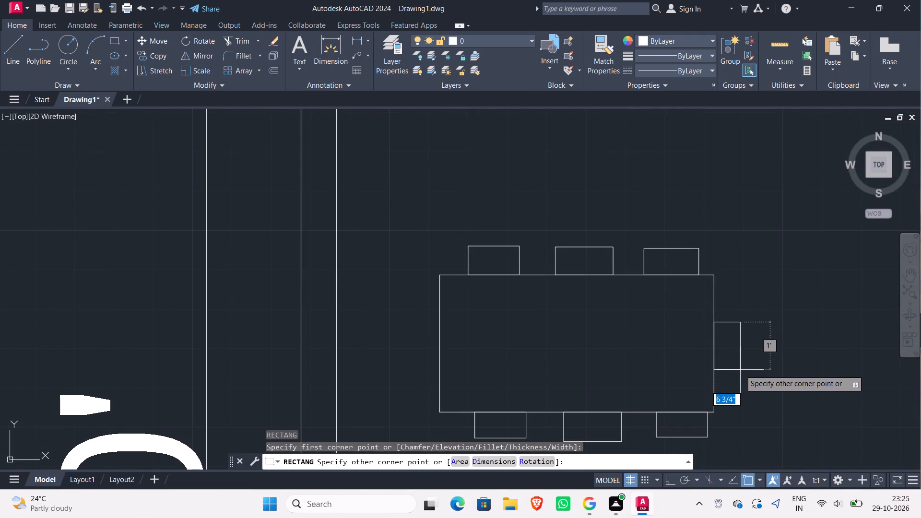
click(740, 370)
key(Return)
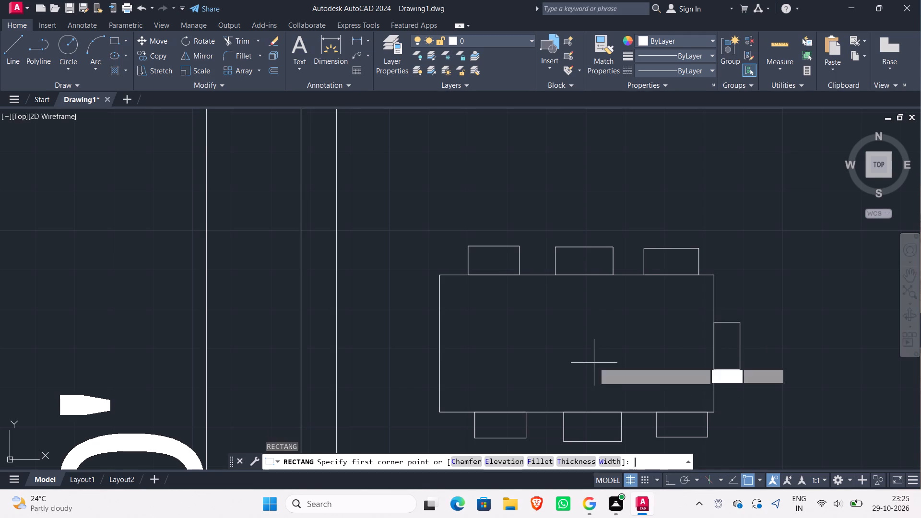
click(440, 317)
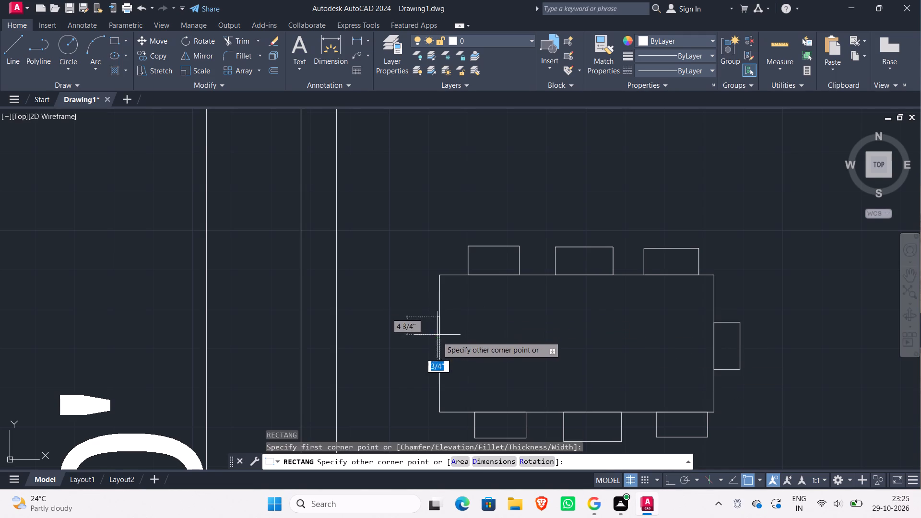
click(409, 365)
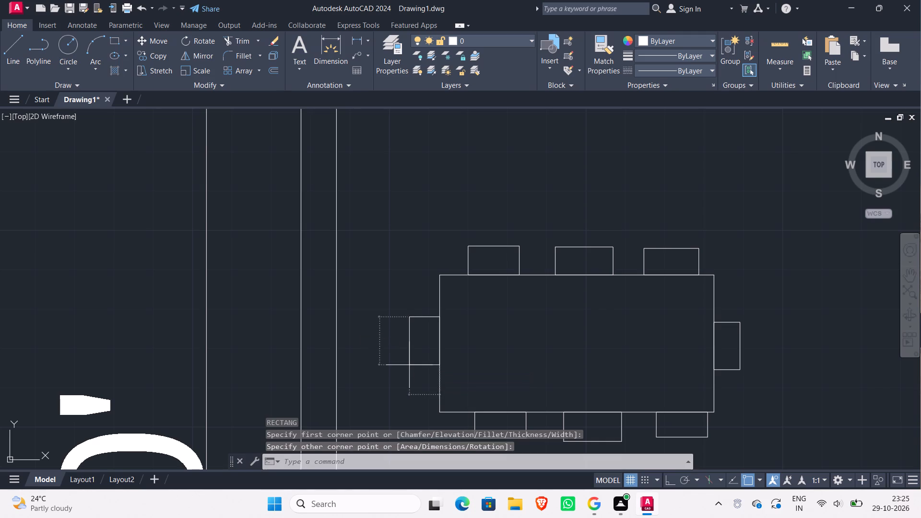
Compare the redrawn dining table and its chairs with the dining set in the reference image.
scroll(581, 340, down, 2)
scroll(641, 355, down, 2)
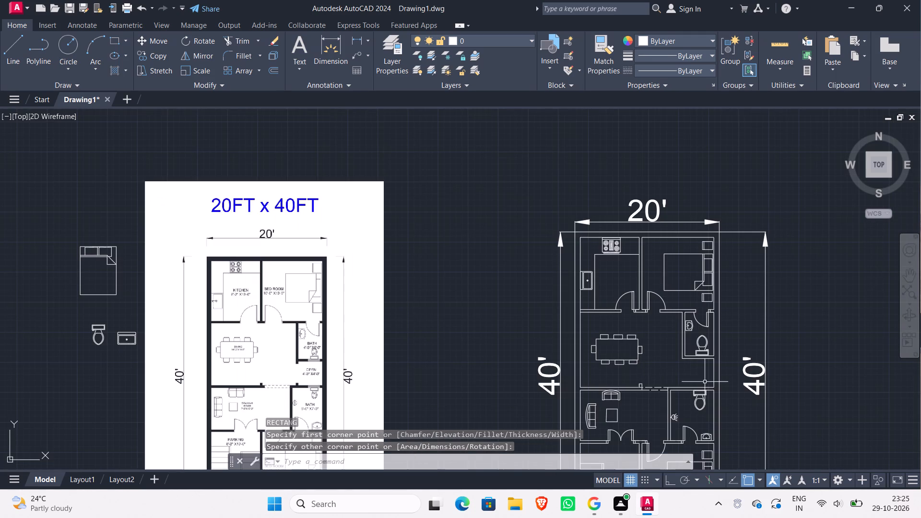
scroll(271, 356, up, 2)
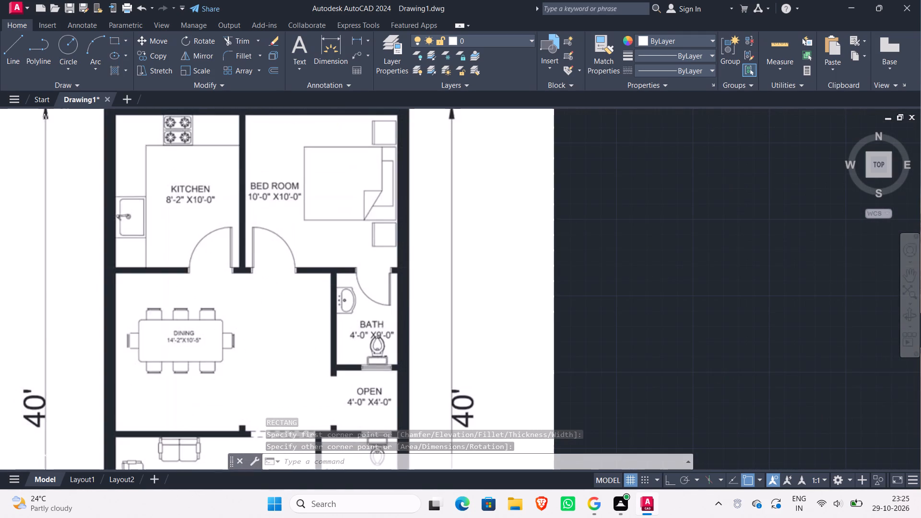
scroll(304, 379, up, 1)
scroll(306, 355, down, 2)
scroll(615, 339, down, 2)
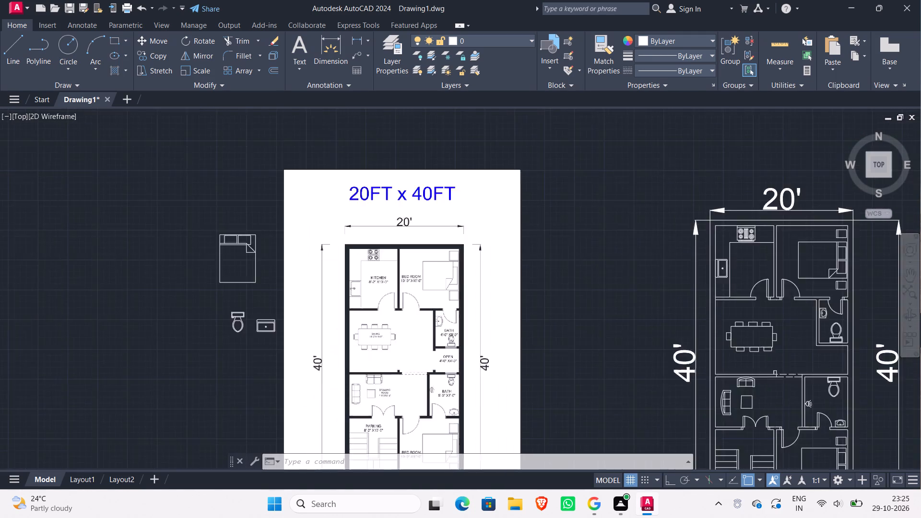
scroll(689, 366, up, 1)
scroll(744, 340, up, 2)
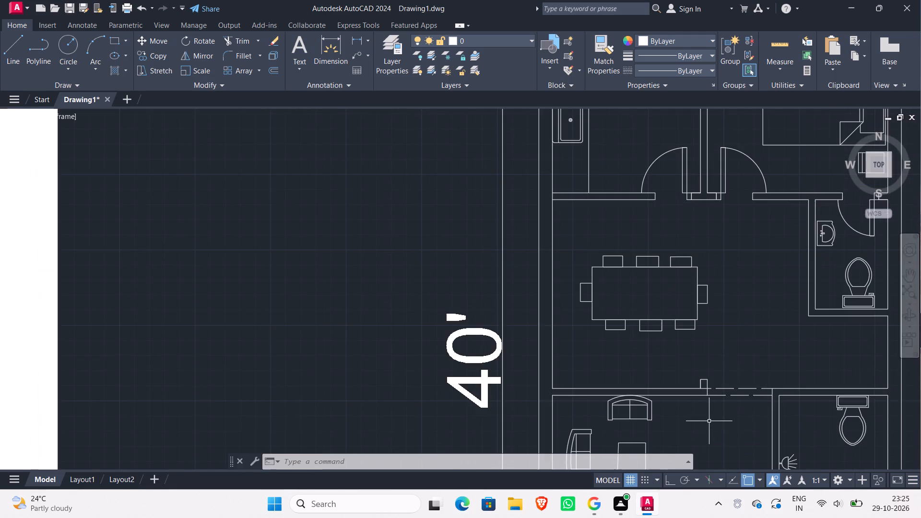
scroll(708, 420, down, 2)
scroll(693, 355, up, 1)
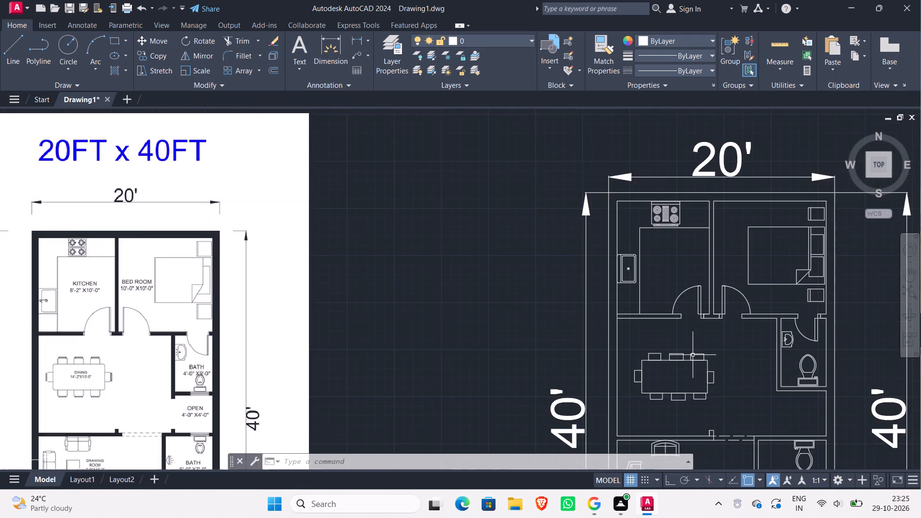
Examine the table outline and the surrounding chair rectangles up close.
scroll(693, 355, up, 4)
scroll(701, 358, down, 1)
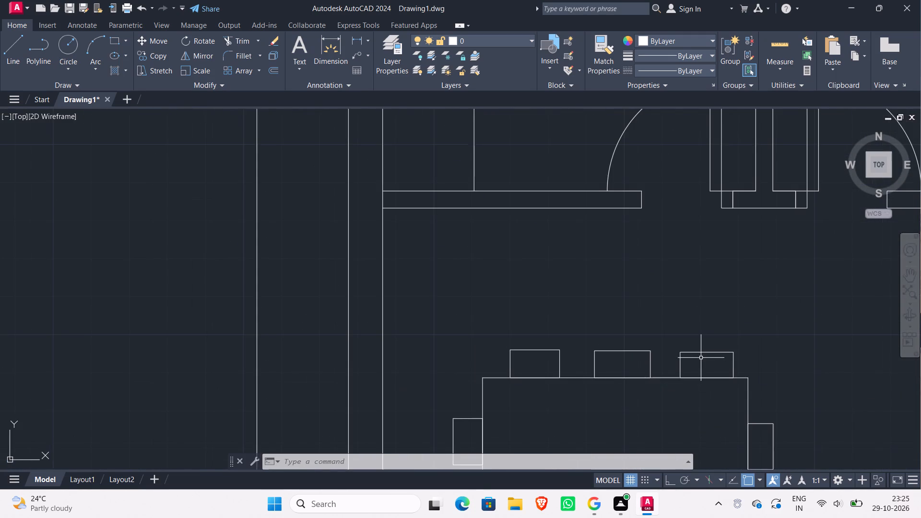
middle_drag(701, 358, 533, 213)
scroll(543, 315, down, 1)
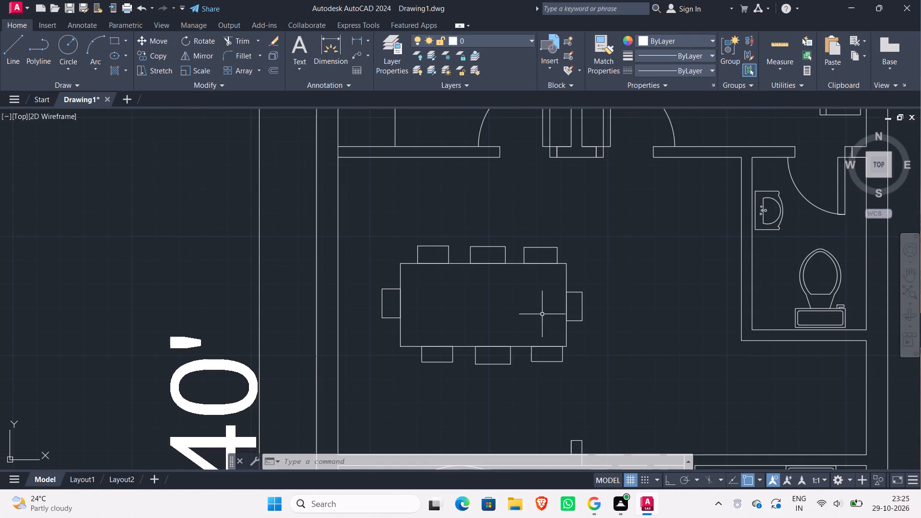
scroll(539, 286, up, 3)
scroll(539, 286, down, 1)
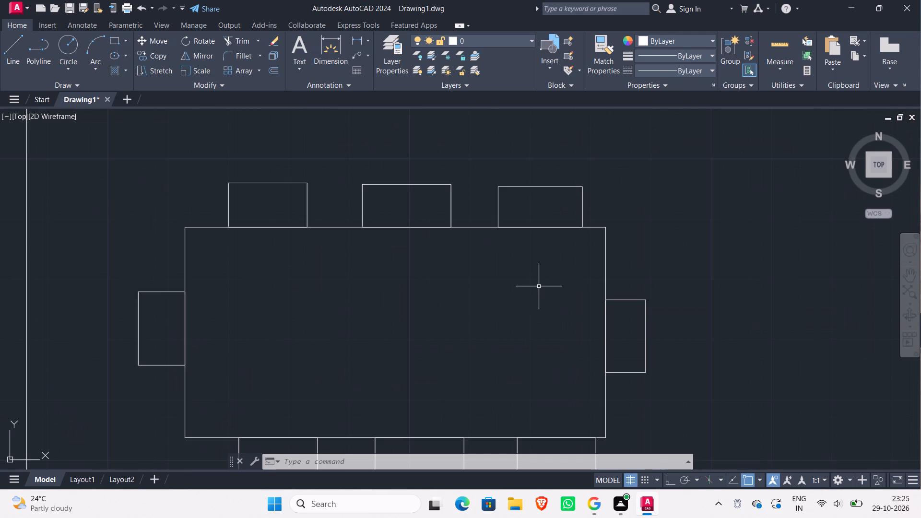
scroll(538, 296, down, 1)
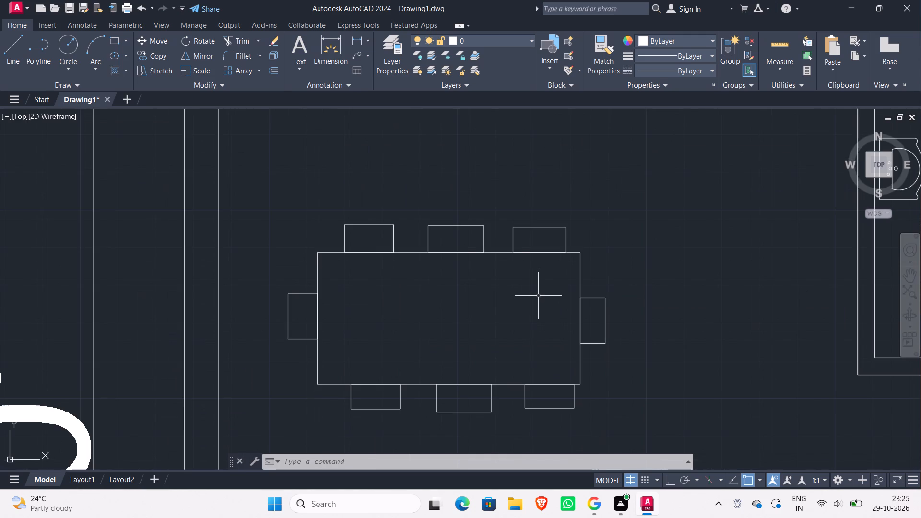
scroll(538, 295, down, 1)
scroll(536, 294, up, 1)
scroll(536, 294, down, 1)
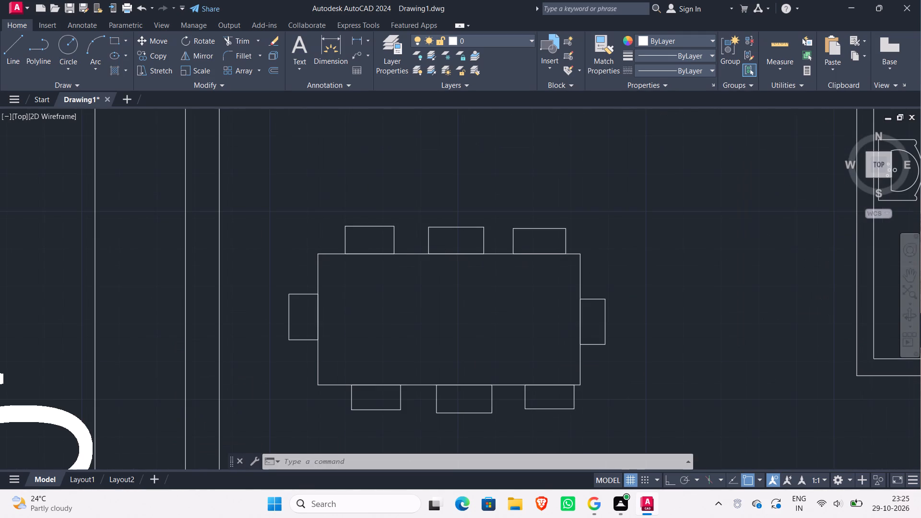
scroll(552, 270, up, 2)
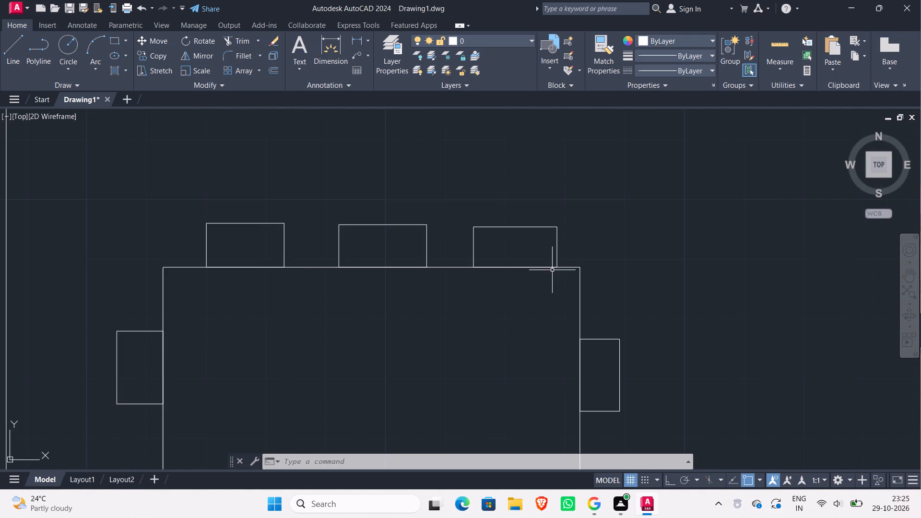
scroll(552, 270, down, 1)
scroll(550, 274, up, 2)
scroll(550, 274, down, 2)
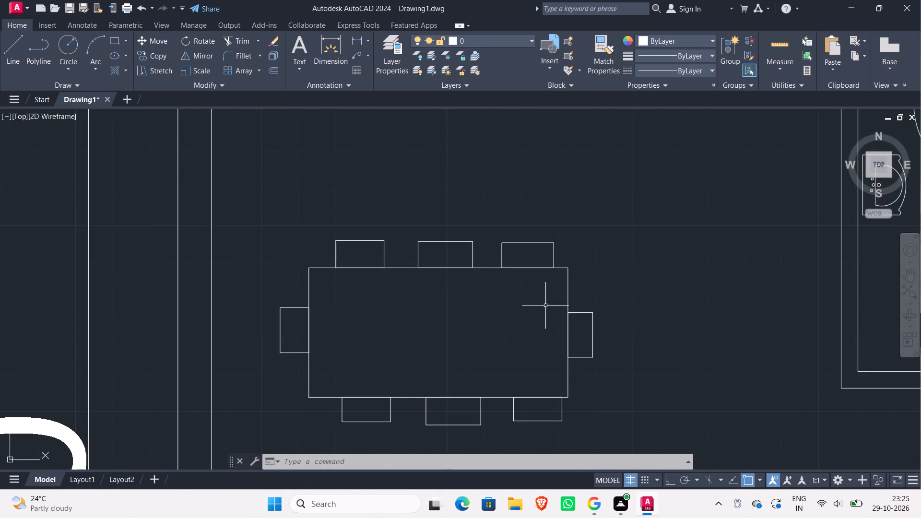
scroll(545, 320, down, 1)
scroll(544, 332, up, 3)
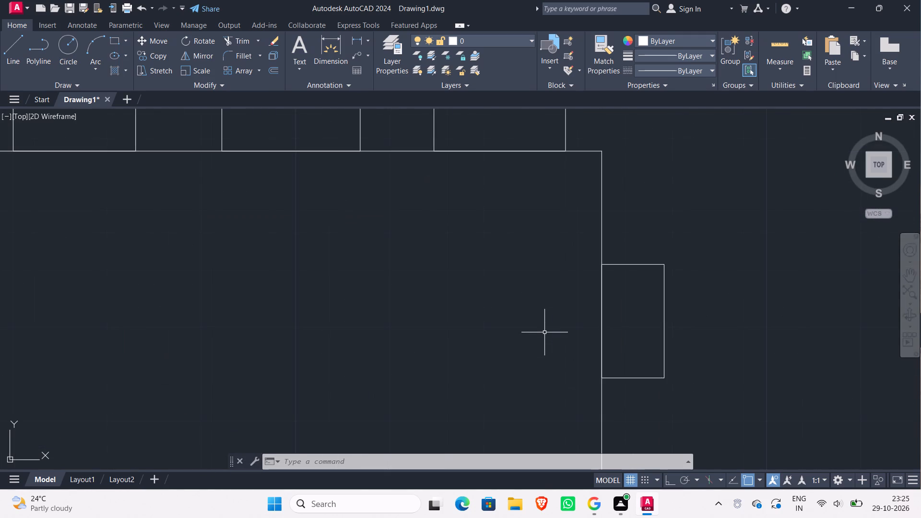
scroll(544, 332, down, 2)
scroll(482, 315, up, 1)
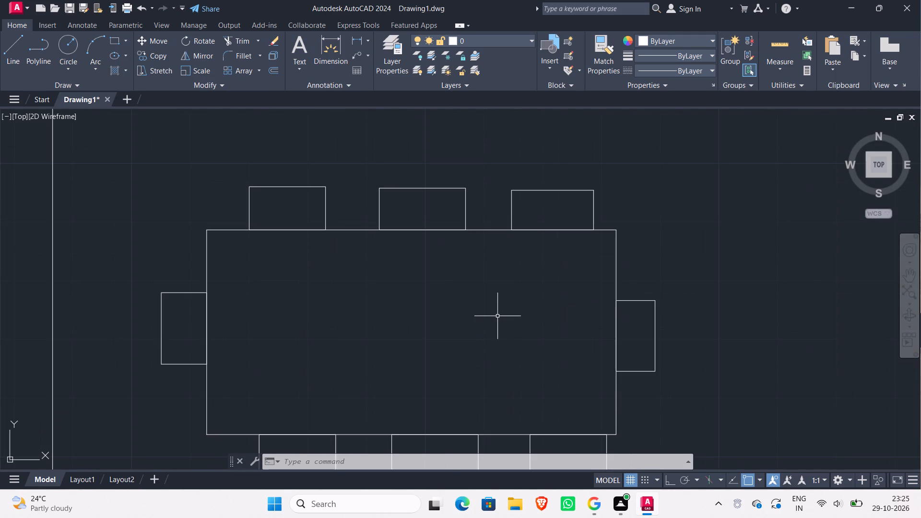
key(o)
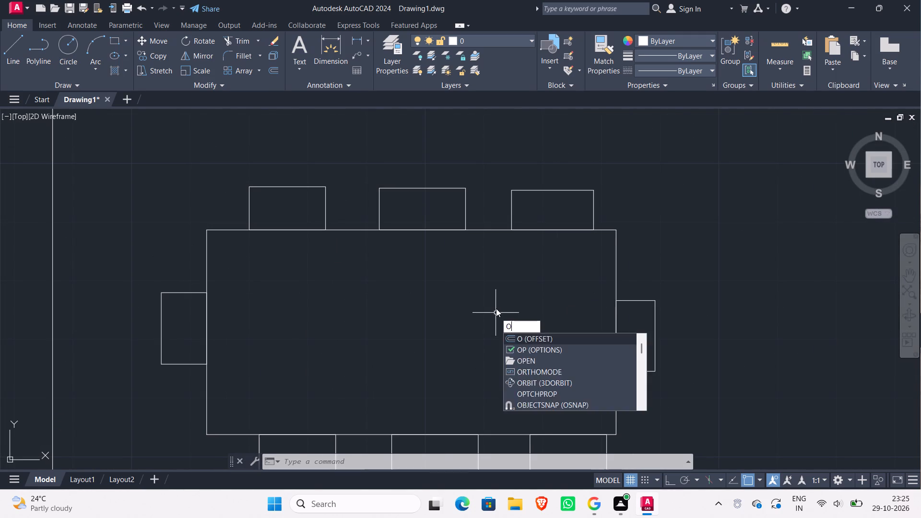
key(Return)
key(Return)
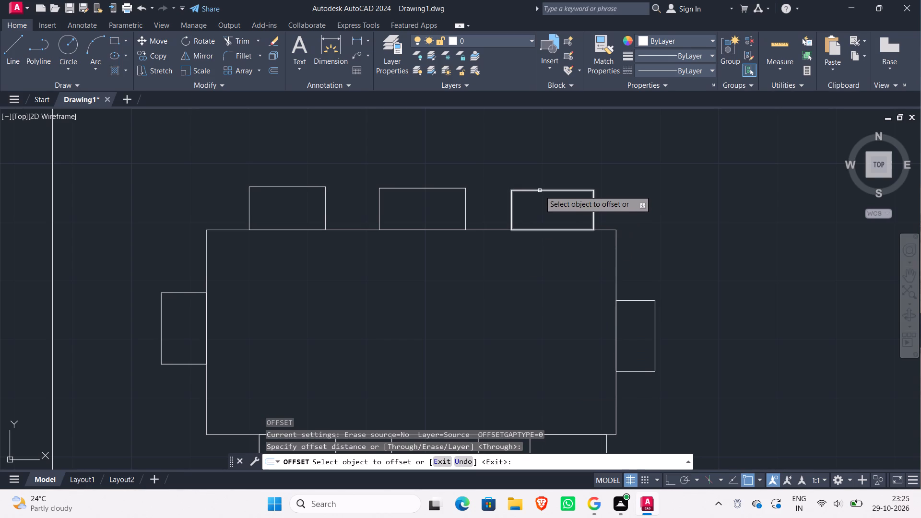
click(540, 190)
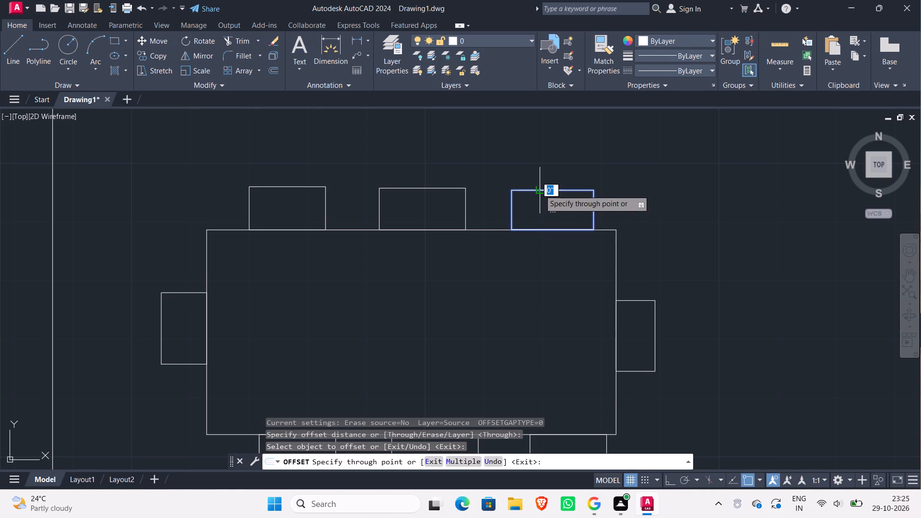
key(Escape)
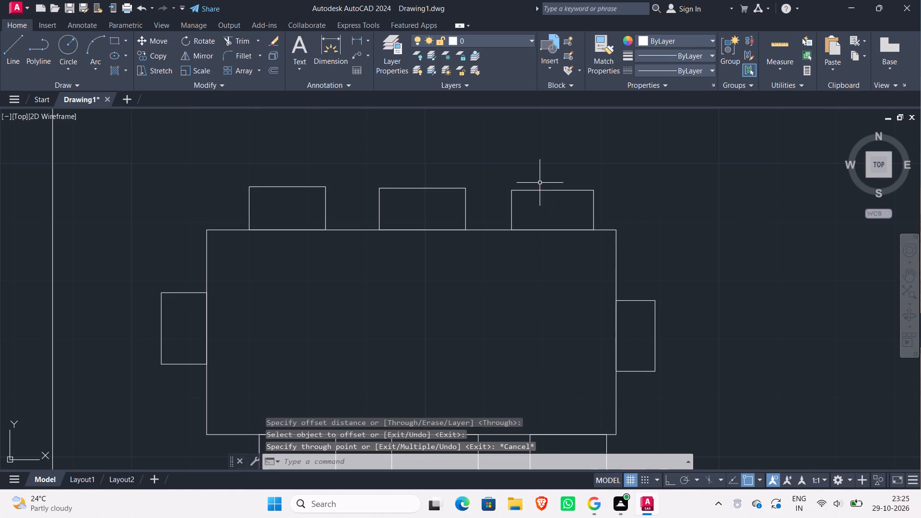
Compare the dining set and overall layout of the redrawn plan with the reference image.
scroll(543, 203, down, 2)
scroll(545, 264, down, 2)
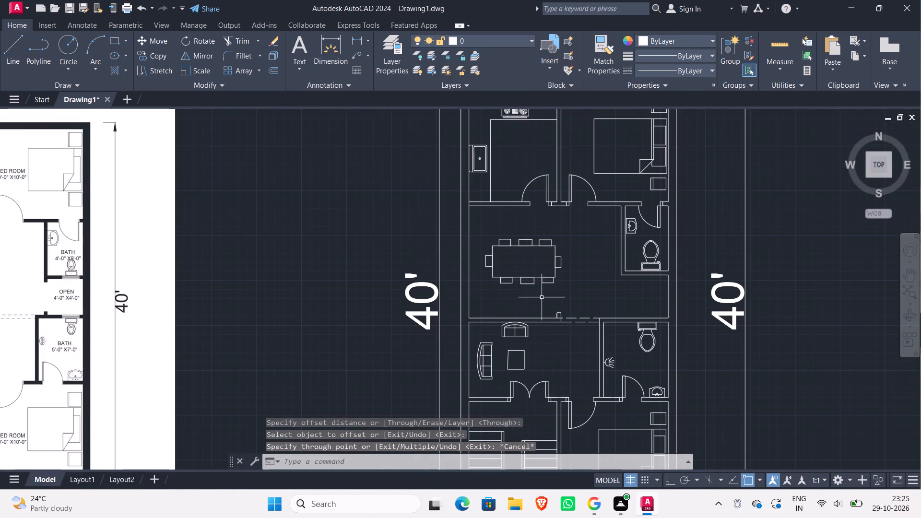
scroll(539, 297, down, 1)
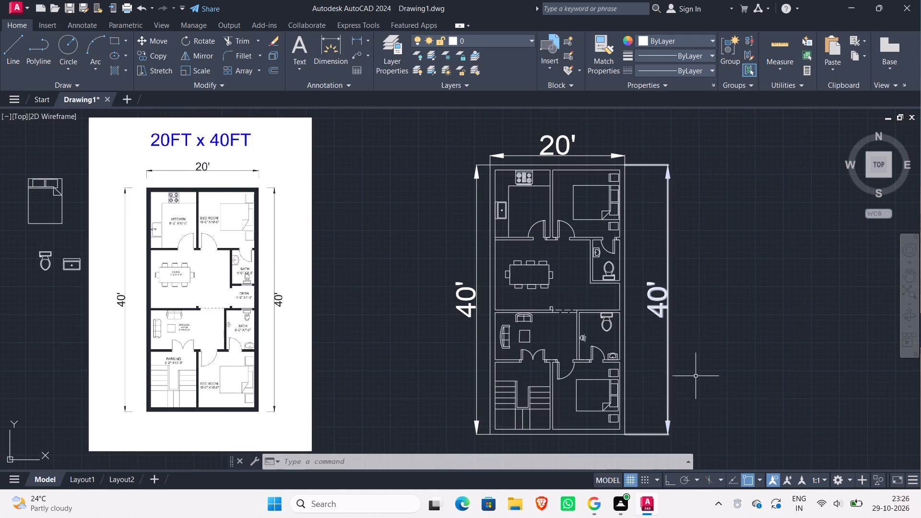
scroll(204, 274, up, 2)
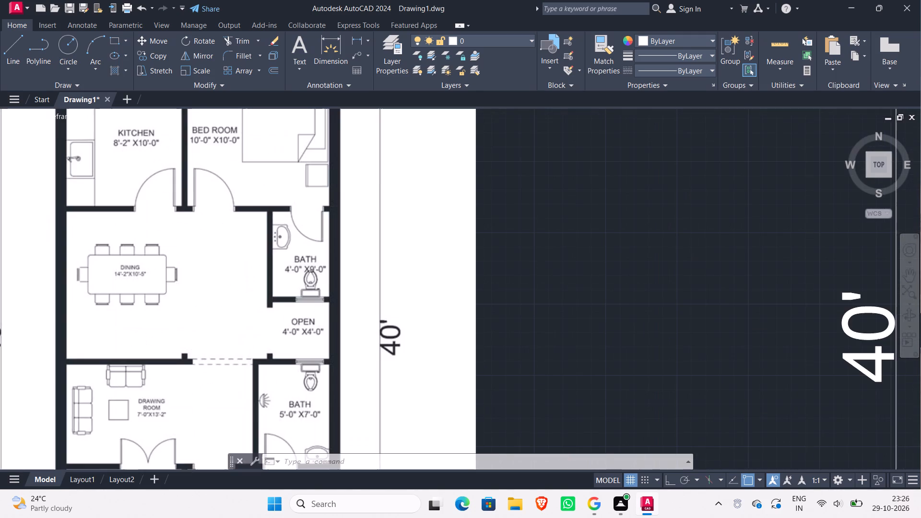
scroll(142, 262, up, 4)
scroll(179, 227, down, 2)
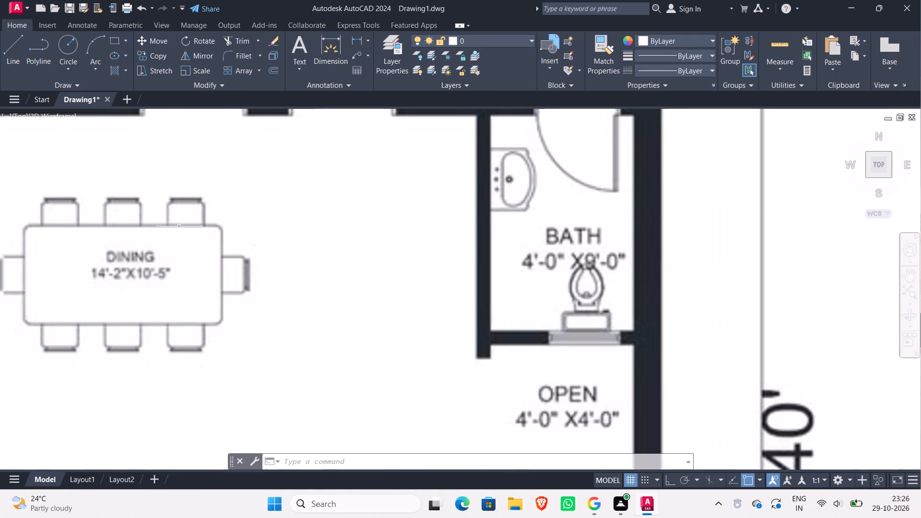
scroll(252, 280, up, 4)
scroll(252, 280, down, 7)
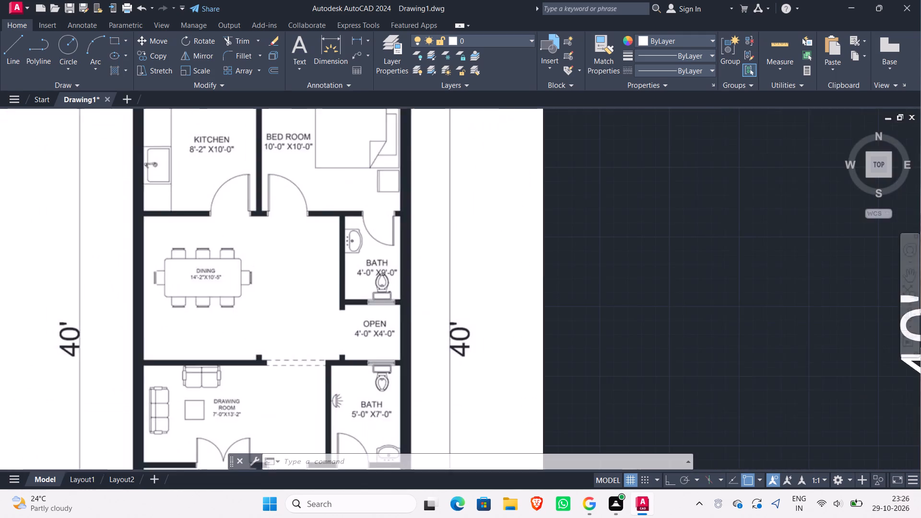
scroll(522, 305, down, 1)
middle_drag(607, 357, 545, 341)
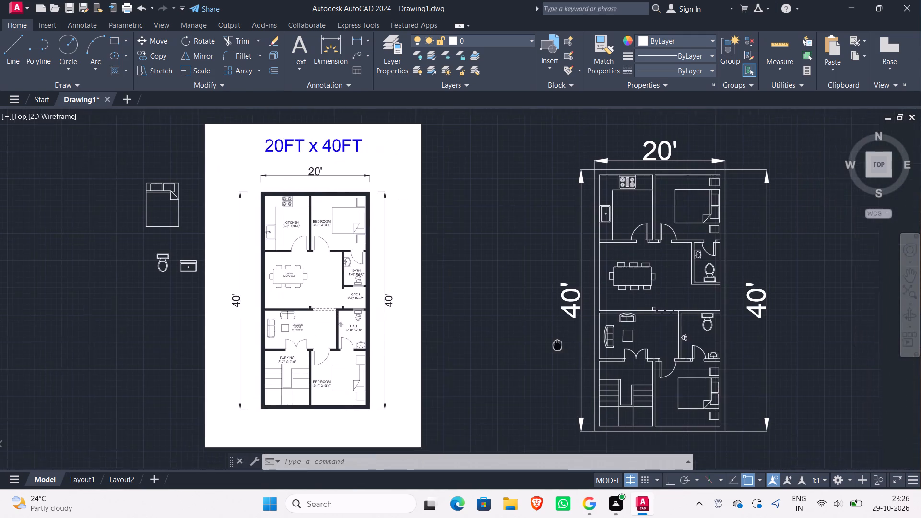
middle_drag(545, 341, 512, 330)
scroll(511, 330, down, 1)
scroll(512, 327, up, 1)
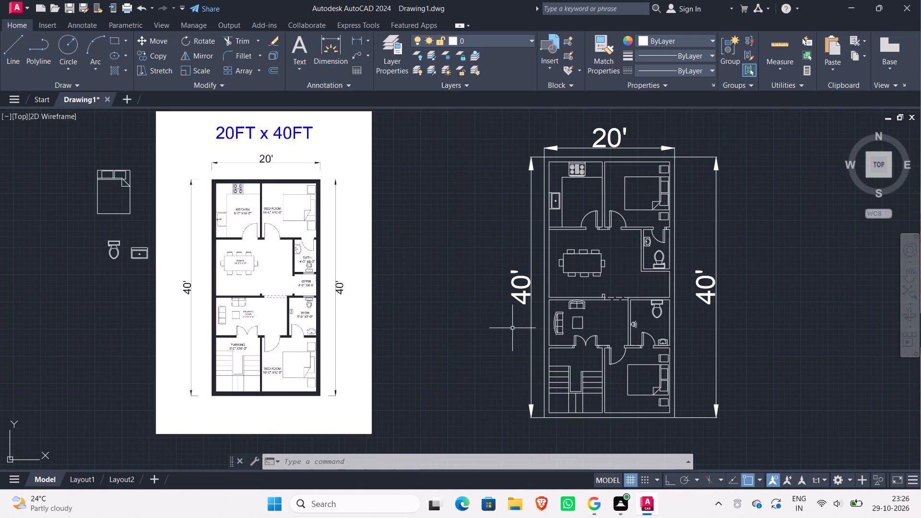
scroll(512, 328, up, 1)
scroll(512, 328, down, 1)
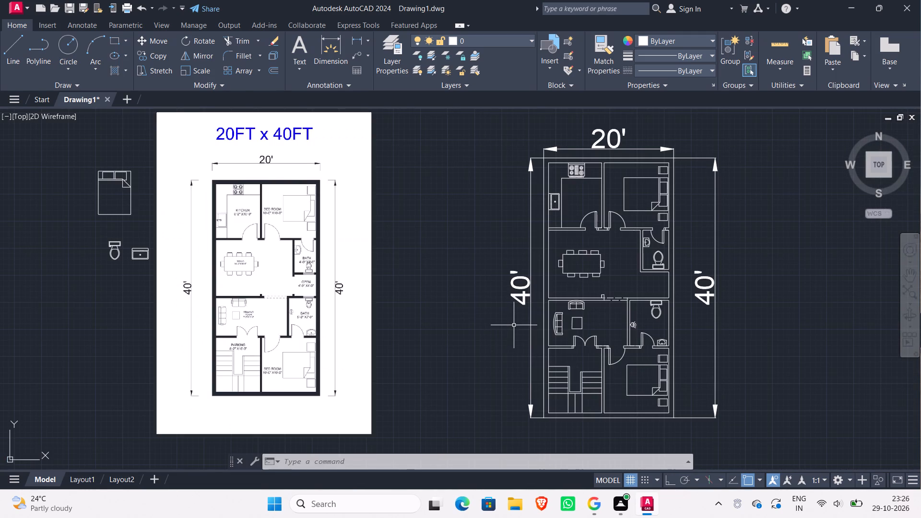
scroll(478, 320, up, 1)
scroll(478, 320, down, 1)
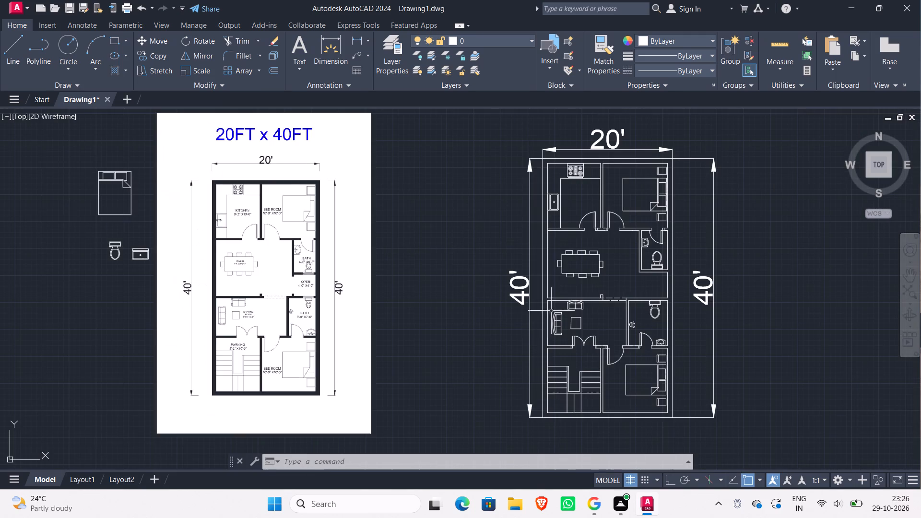
scroll(610, 298, up, 1)
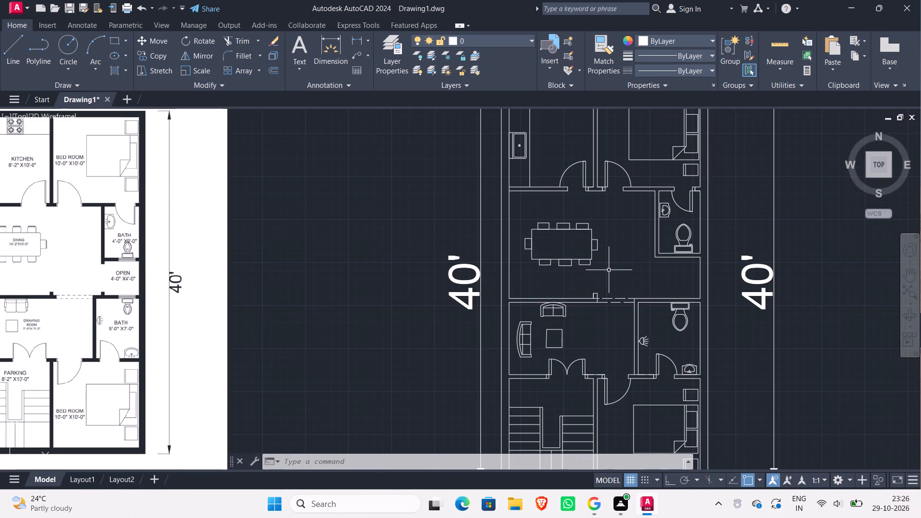
Undo all the rectangular chairs around the dining table and the erasing of the earlier tapered chairs.
key(ctrl+z)
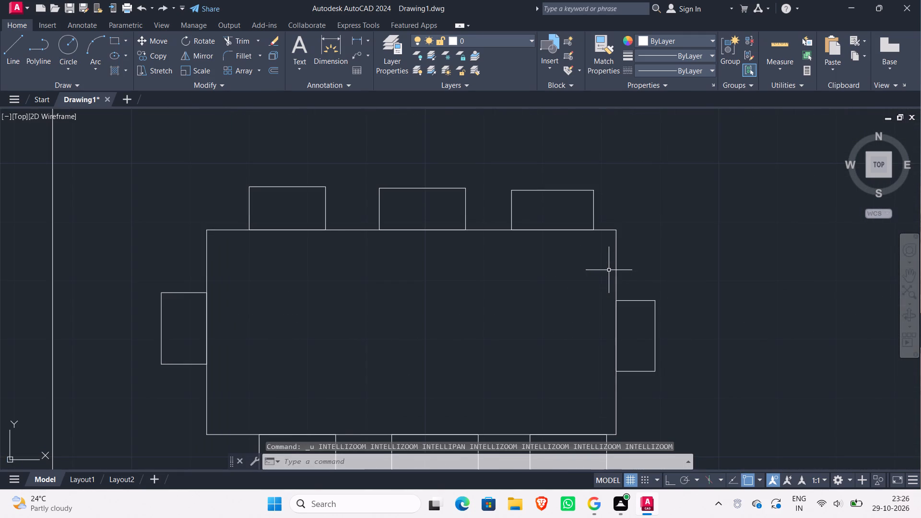
key(ctrl+z)
key(ctrl+z)
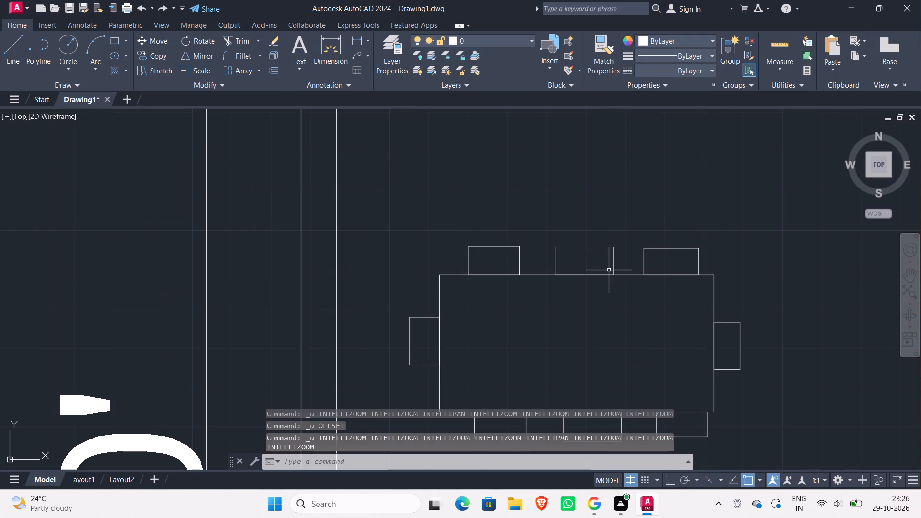
key(ctrl+z)
key(ctrl+z)
key(ctrl+z)
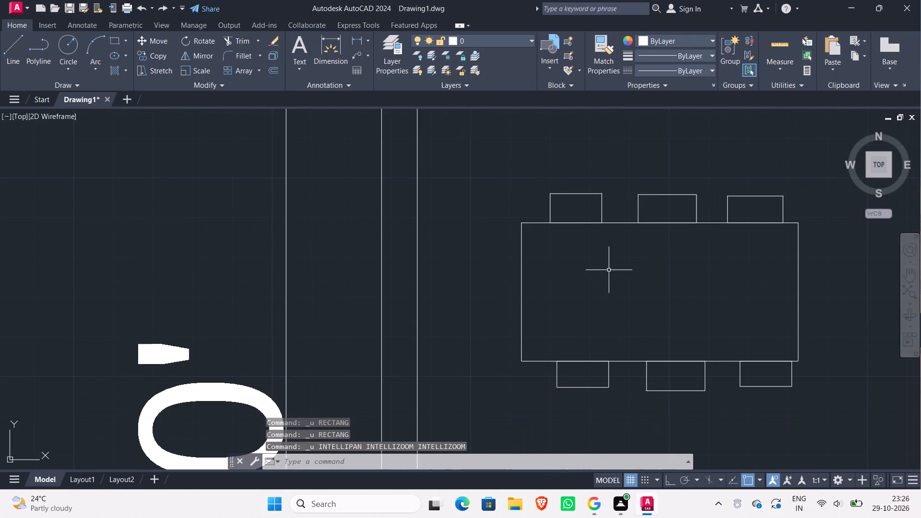
key(ctrl+z)
key(ctrl+z)
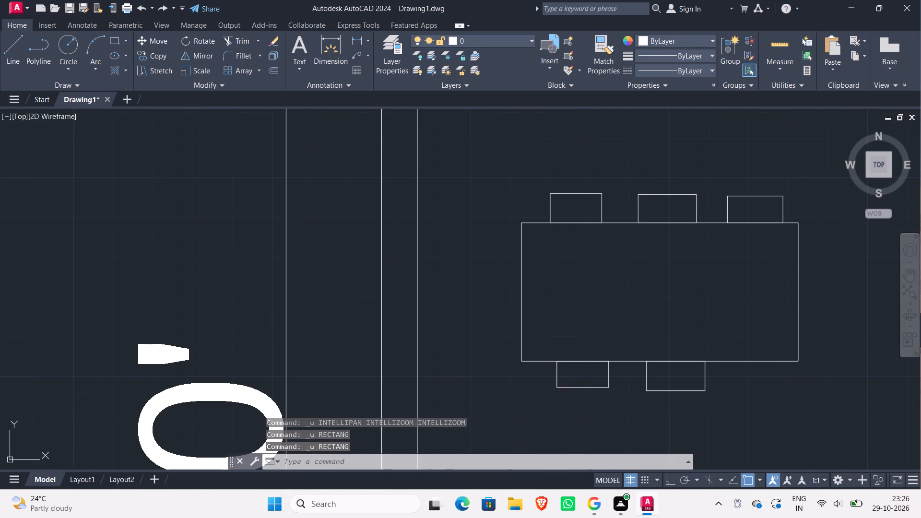
key(ctrl+z)
key(ctrl+z)
key(ctrl+z)
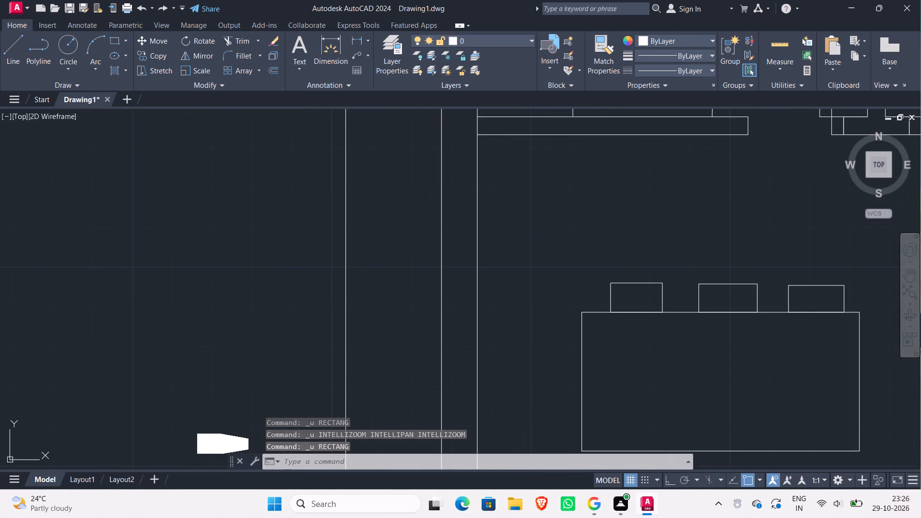
key(ctrl+z)
key(ctrl+z)
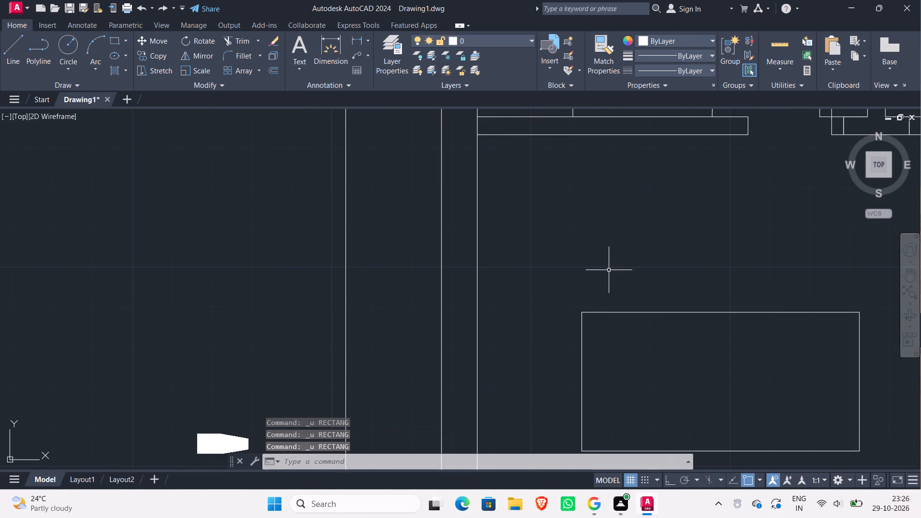
key(ctrl+z)
key(ctrl+z)
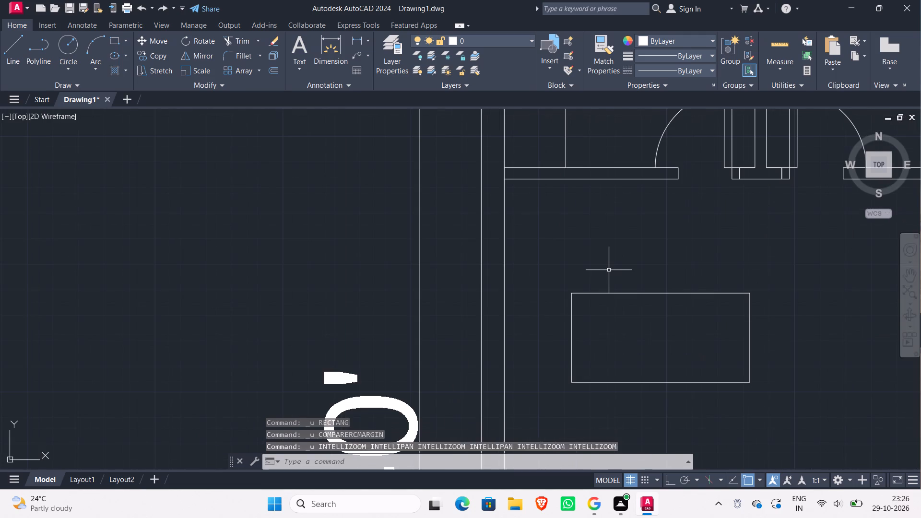
key(ctrl+z)
key(ctrl+z)
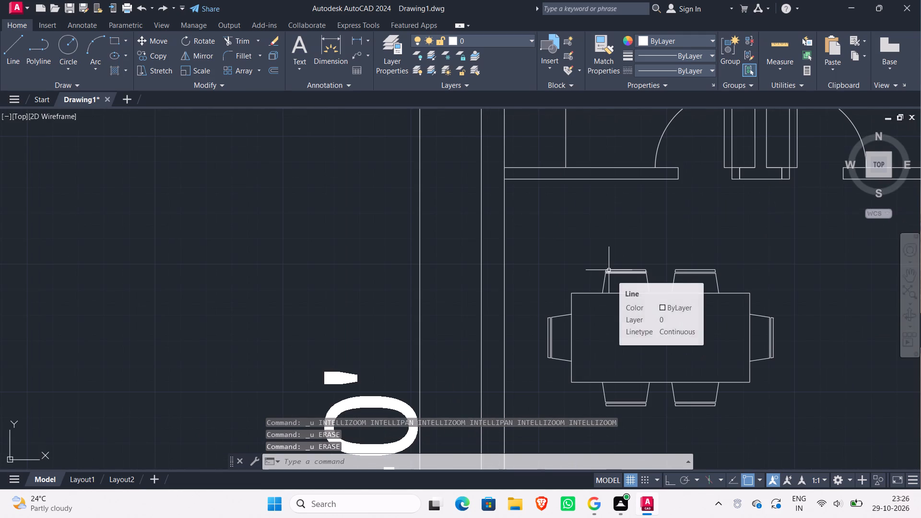
Review the whole redrawn floor plan against the reference image, including the dining set and room labels.
scroll(763, 378, down, 1)
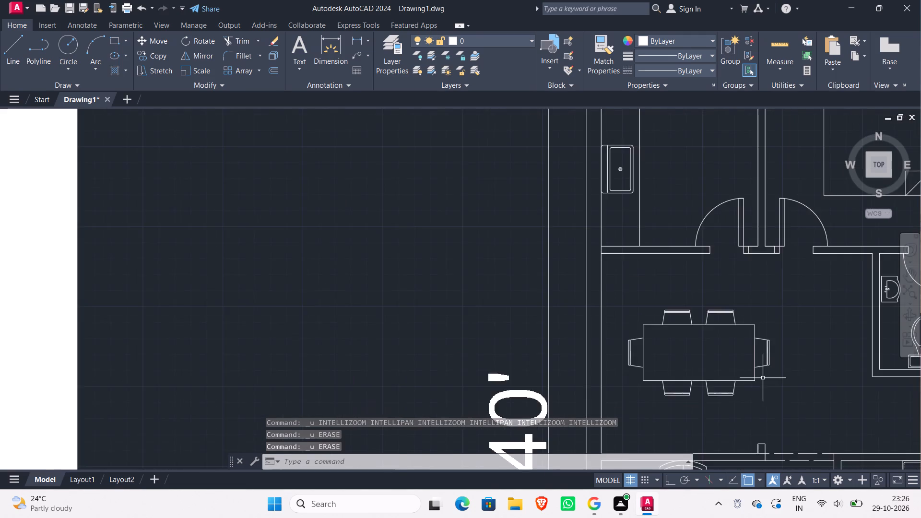
scroll(763, 378, down, 2)
middle_drag(766, 382, 661, 303)
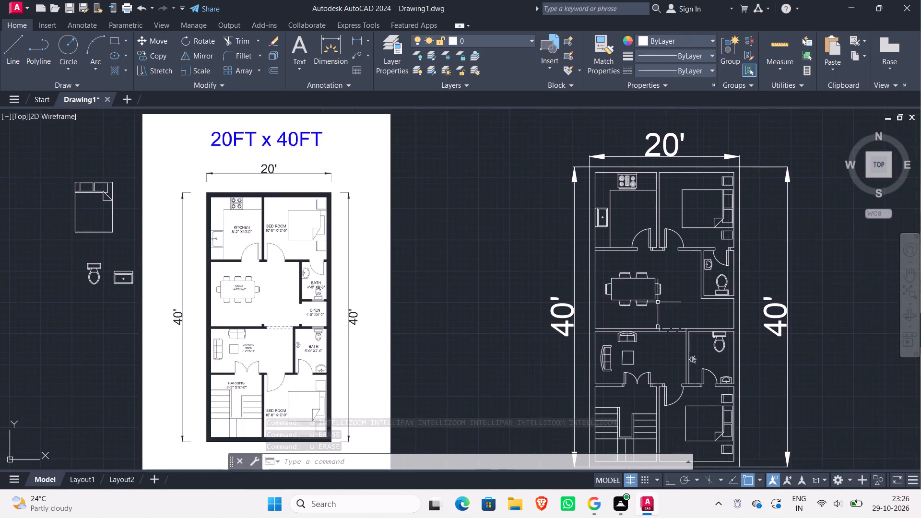
scroll(658, 302, down, 1)
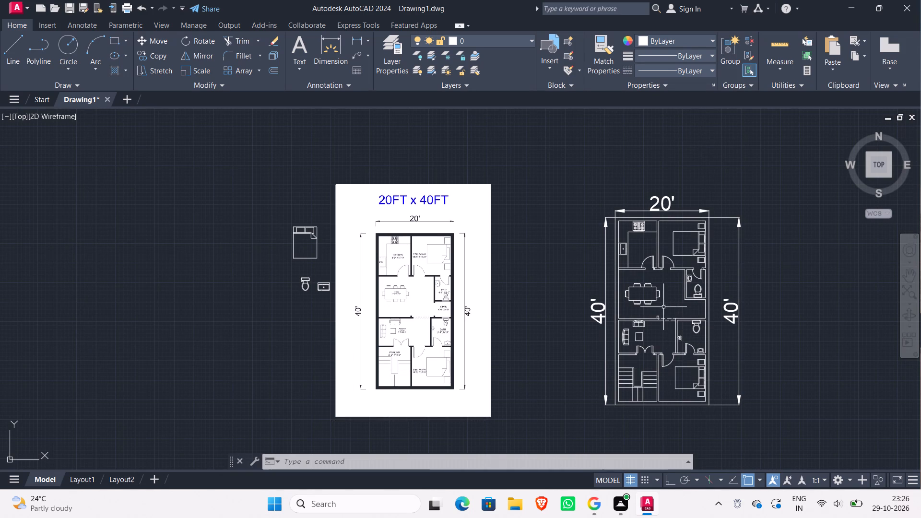
scroll(643, 282, up, 2)
scroll(643, 282, down, 2)
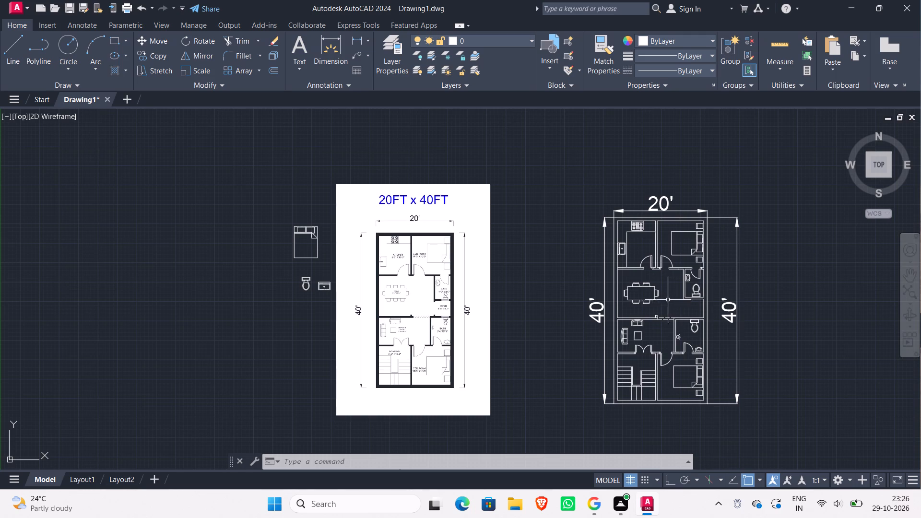
scroll(672, 294, up, 2)
scroll(672, 295, down, 1)
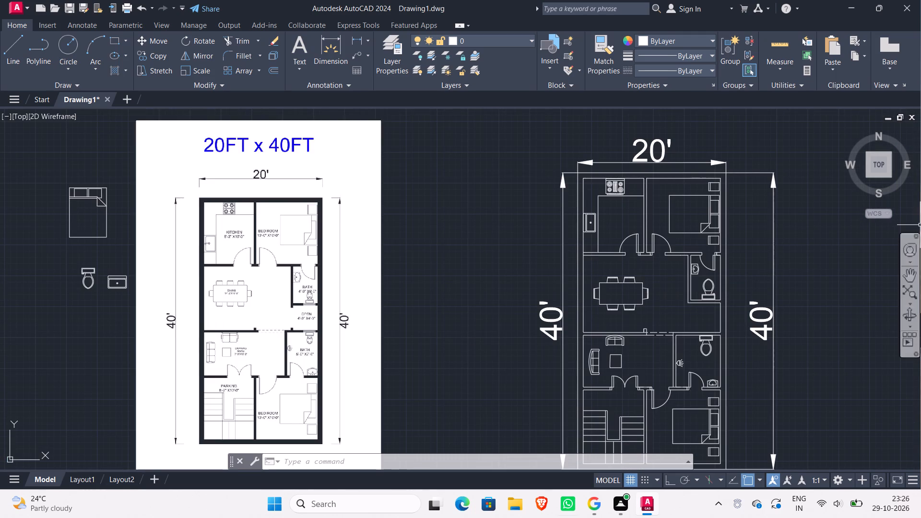
scroll(230, 234, up, 1)
scroll(230, 234, down, 1)
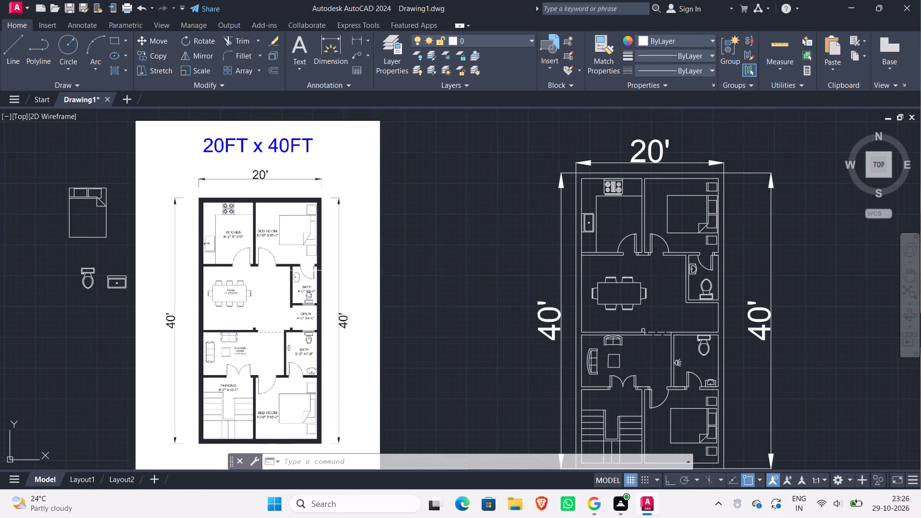
Place a multiline text label reading KITCHEN in the open floor area of the redrawn kitchen.
middle_drag(401, 281, 233, 244)
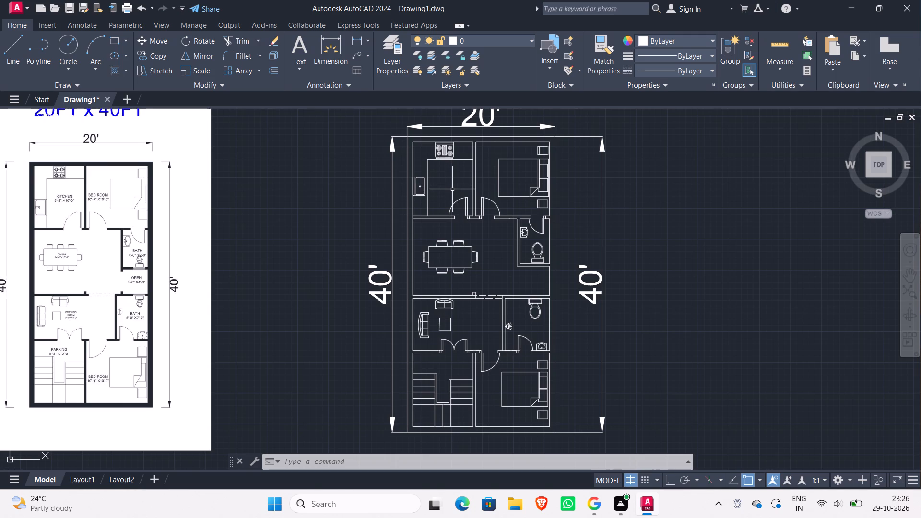
key(m)
key(t)
key(e)
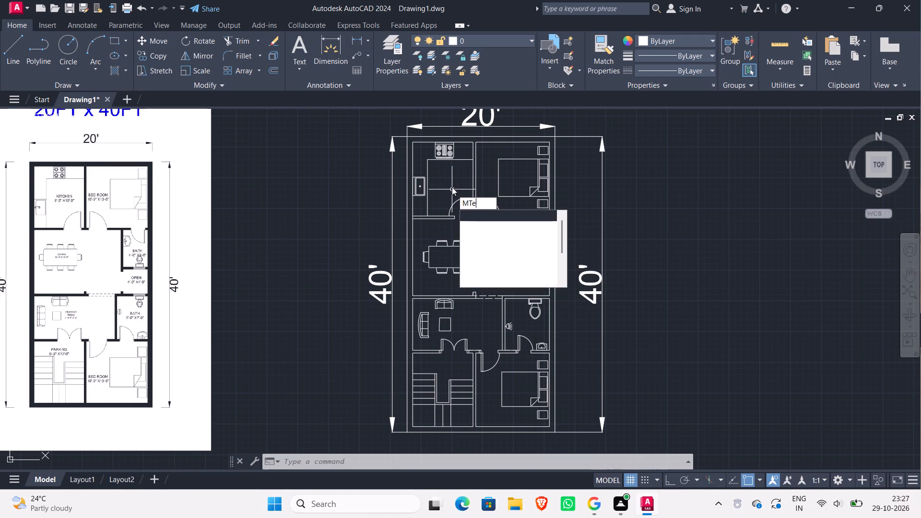
text(xt)
key(Return)
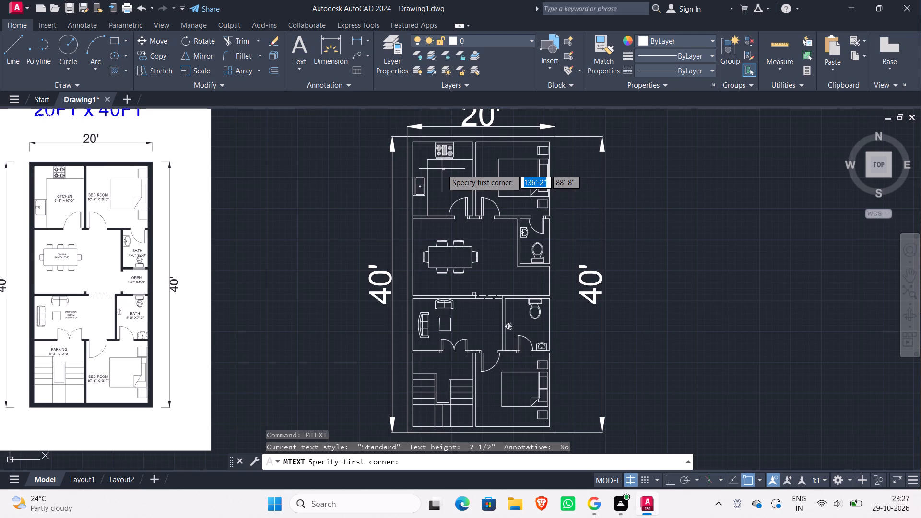
click(442, 169)
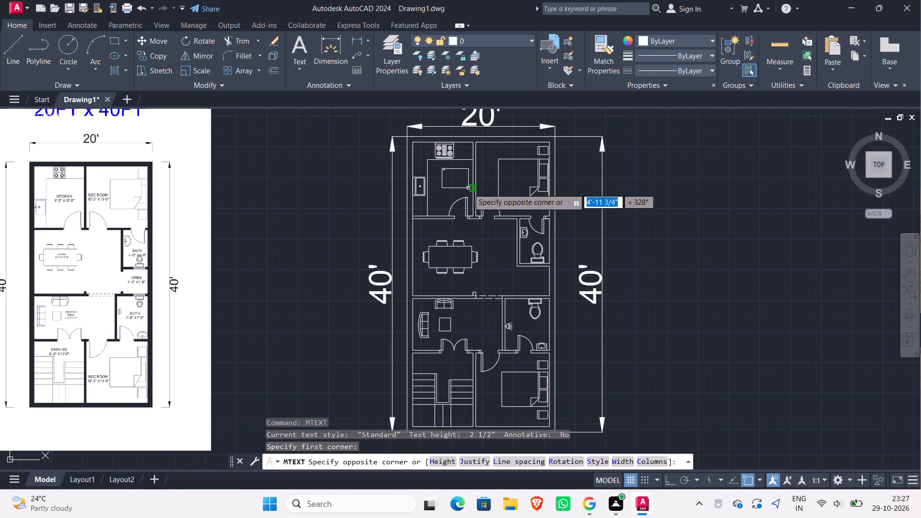
click(470, 189)
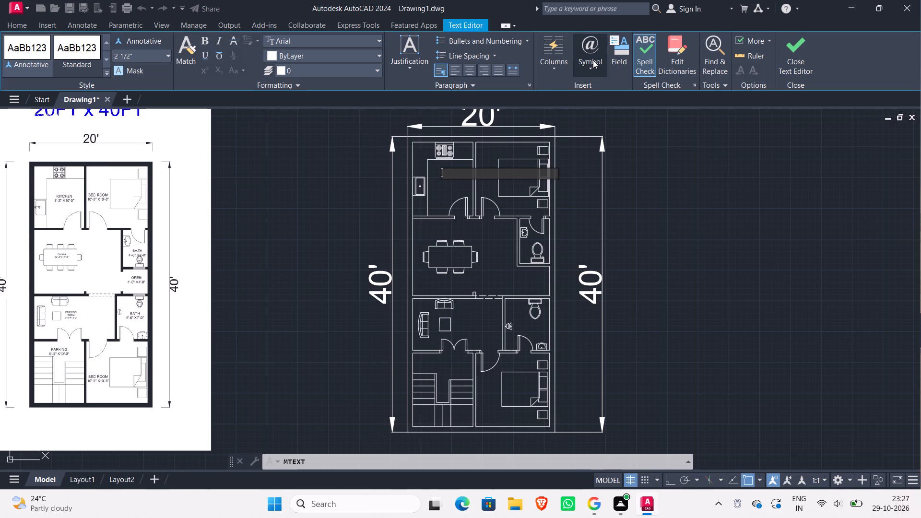
key(k)
key(i)
key(t)
key(c)
text(HE)
key(n)
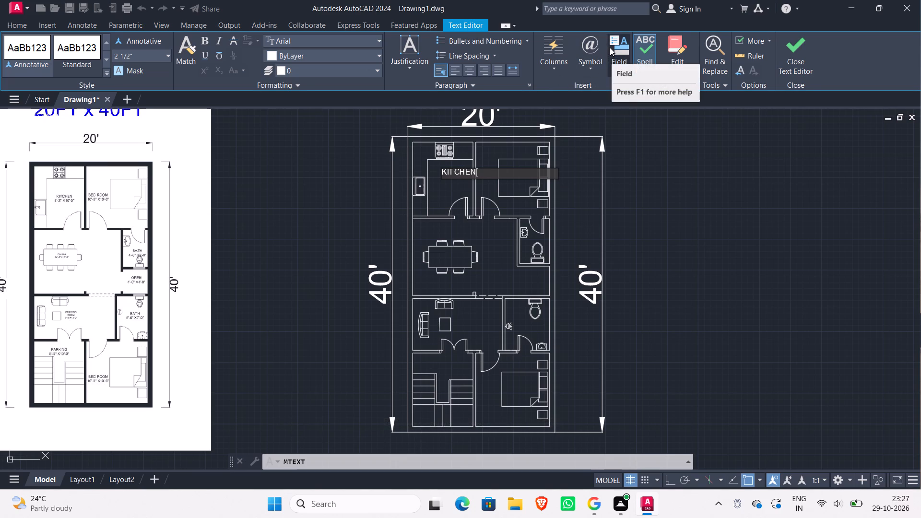
Add a second line reading 8'2"x10'0" beneath the name in the kitchen label.
key(Return)
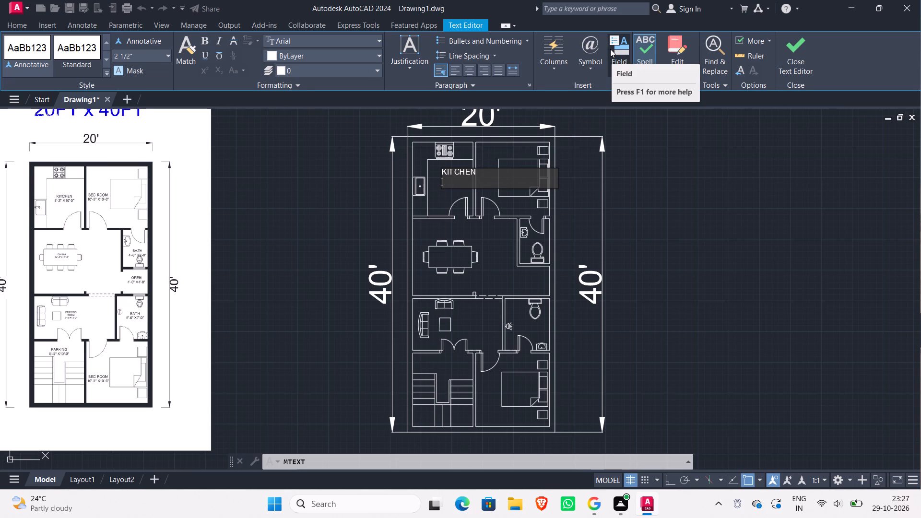
text(8'2)
key(shift+quotedbl)
key(comma)
key(BackSpace)
key(shift+x)
key(1)
key(0)
key(apostrophe)
key(0)
key(shift+quotedbl)
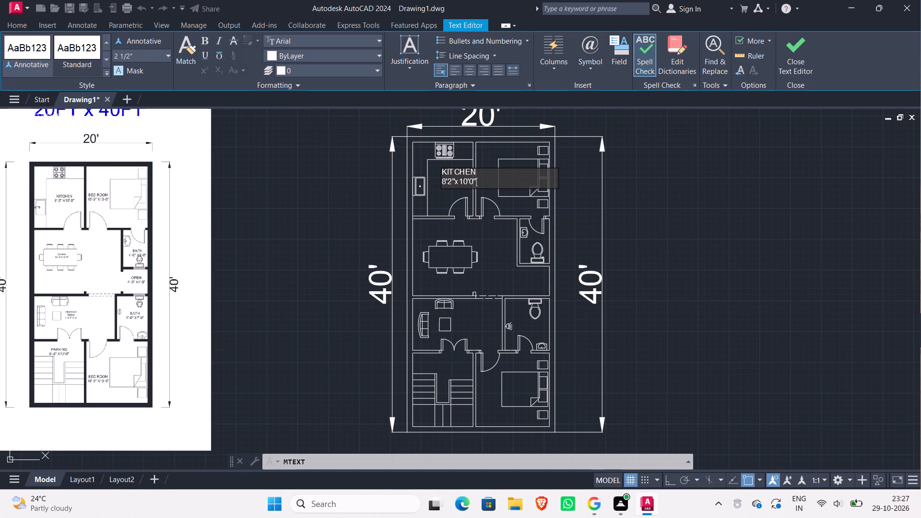
Set the text height of both lines of the kitchen label to 6" and finish editing the text.
drag(481, 180, 443, 173)
click(139, 56)
key(BackSpace)
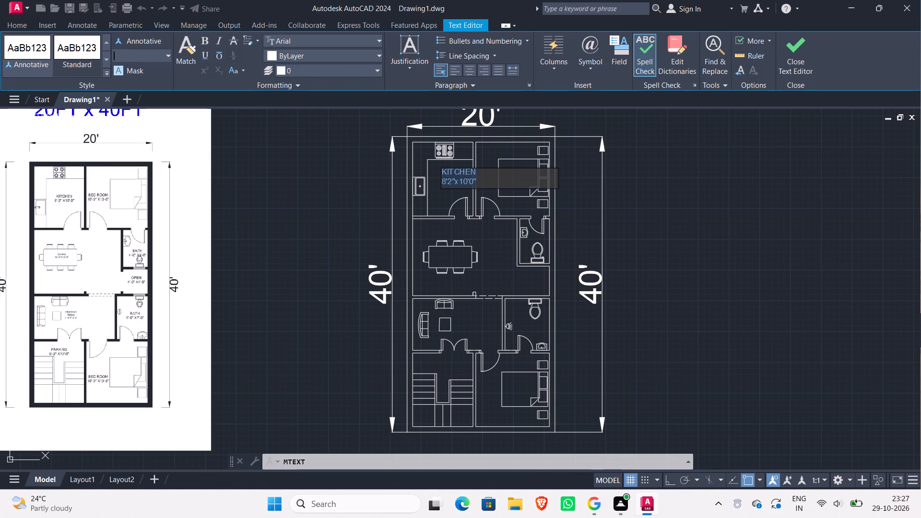
key(6)
key(shift+quotedbl)
key(Return)
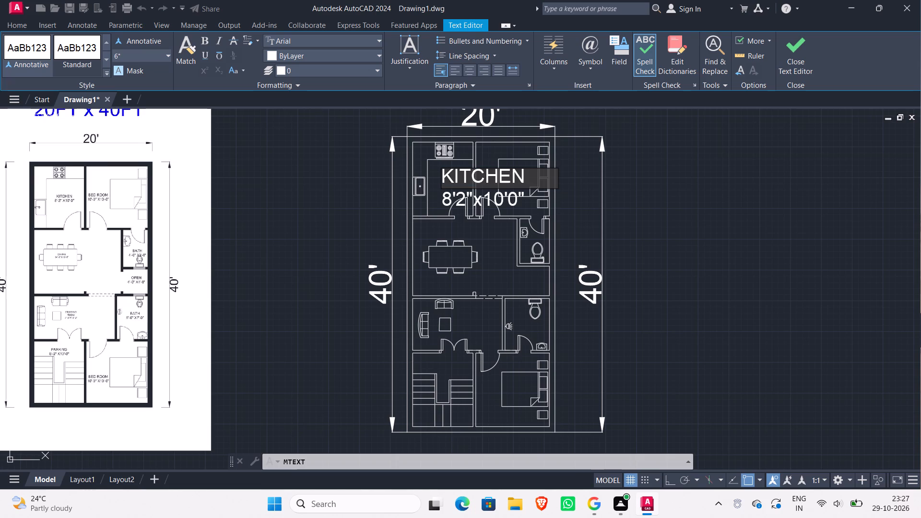
scroll(142, 53, up, 1)
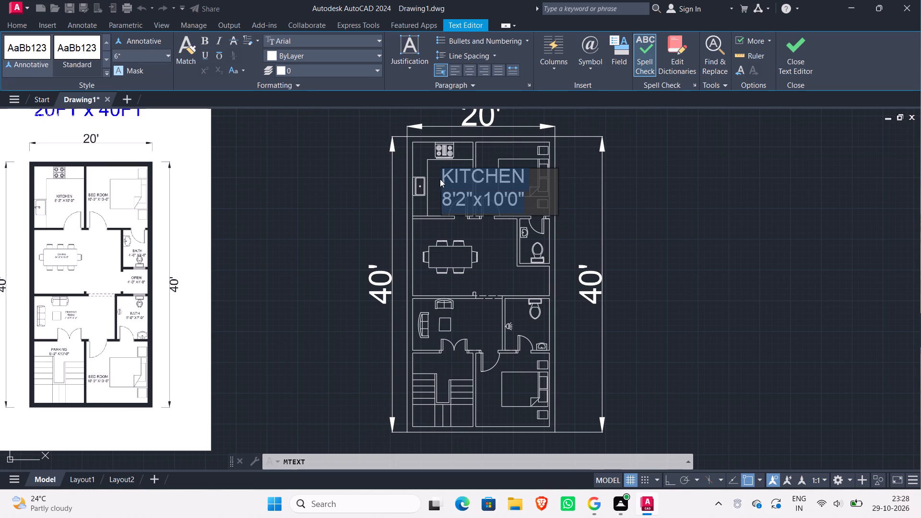
click(438, 177)
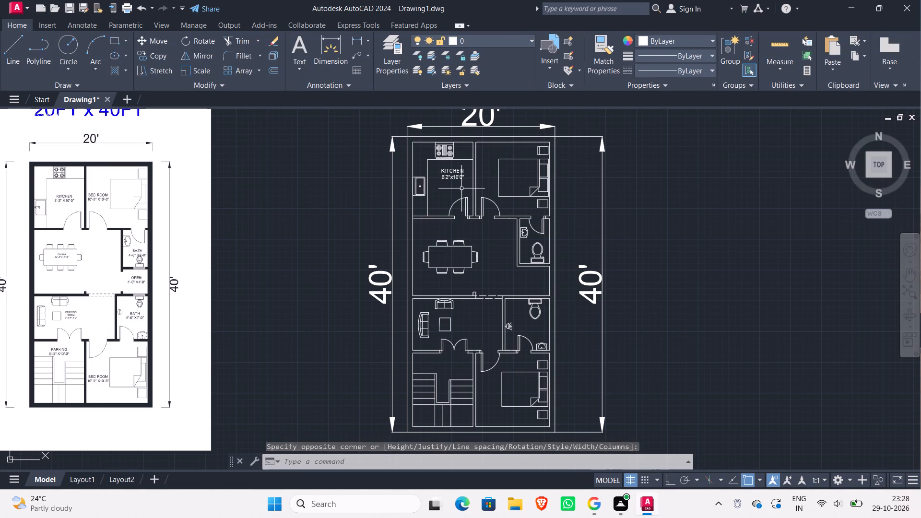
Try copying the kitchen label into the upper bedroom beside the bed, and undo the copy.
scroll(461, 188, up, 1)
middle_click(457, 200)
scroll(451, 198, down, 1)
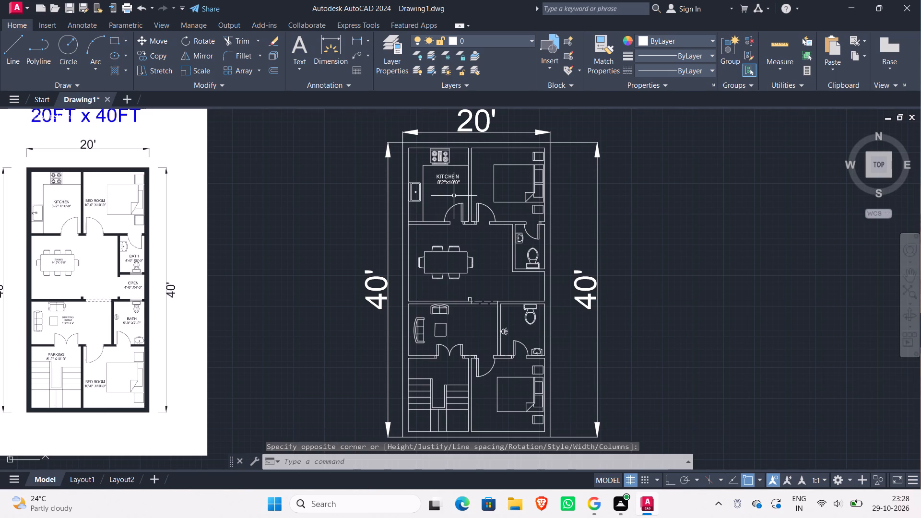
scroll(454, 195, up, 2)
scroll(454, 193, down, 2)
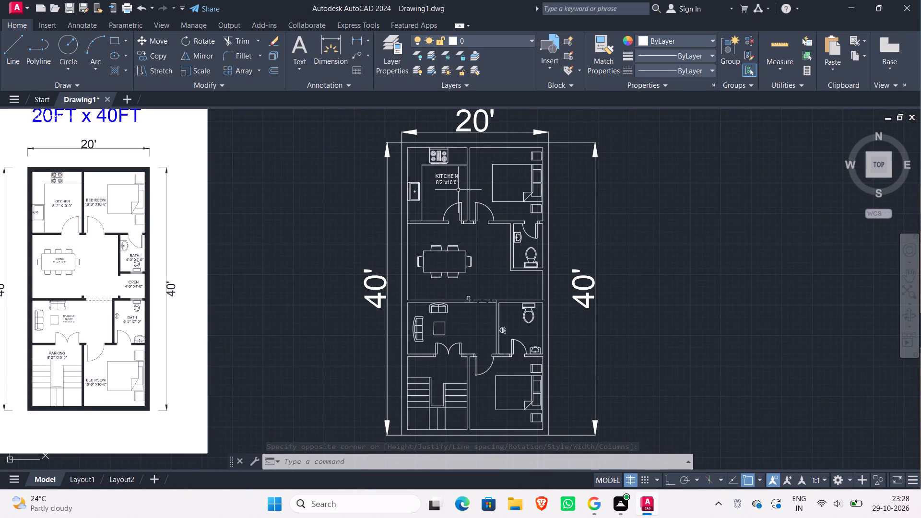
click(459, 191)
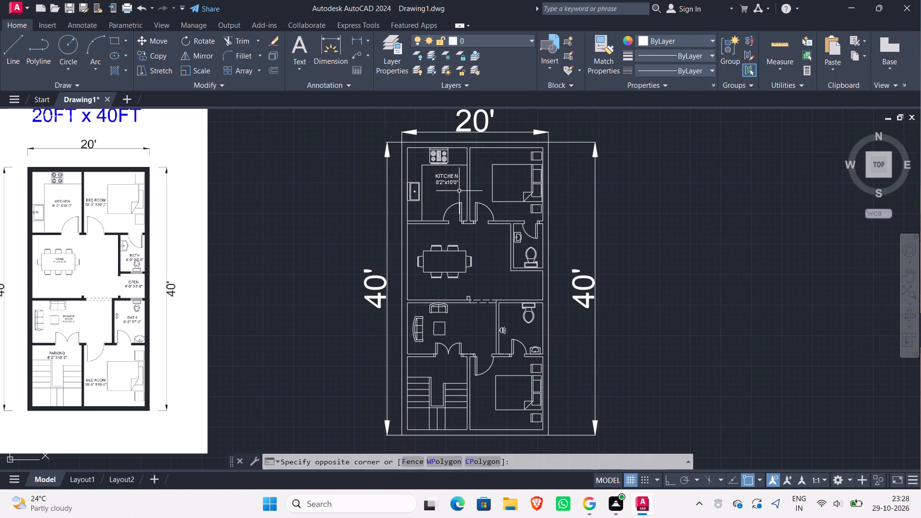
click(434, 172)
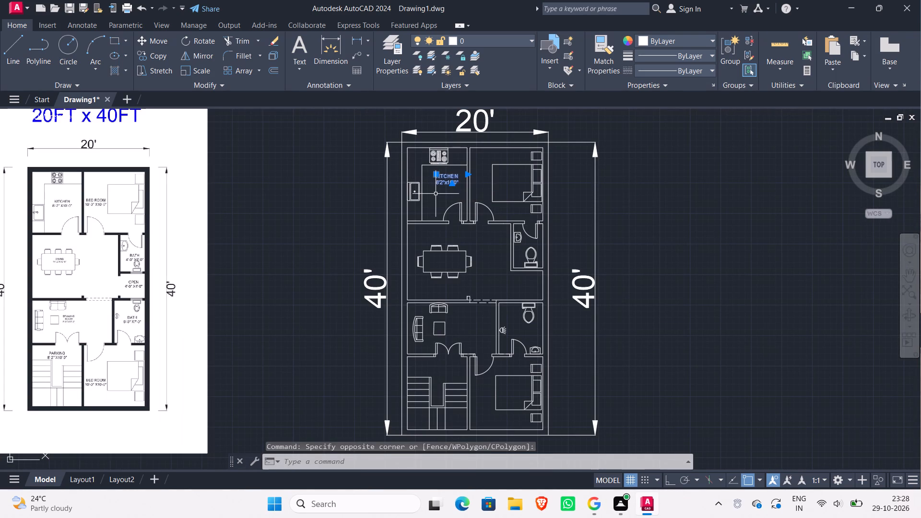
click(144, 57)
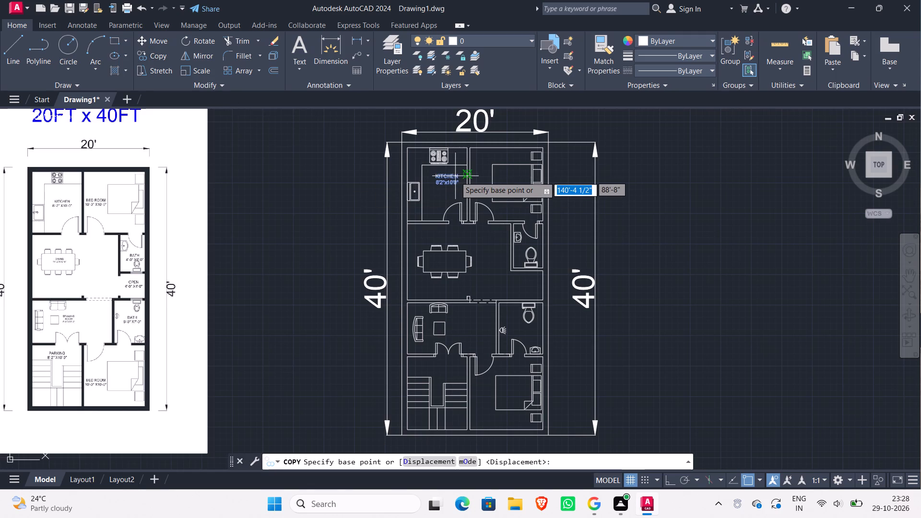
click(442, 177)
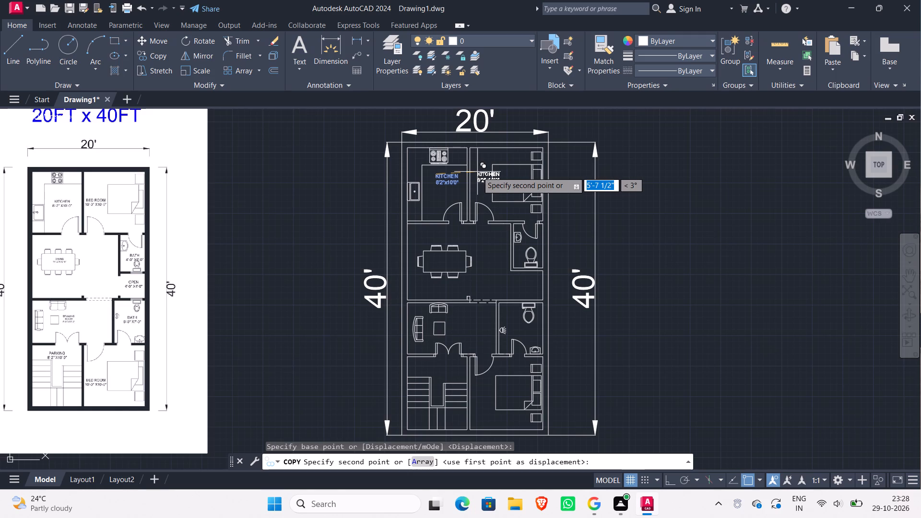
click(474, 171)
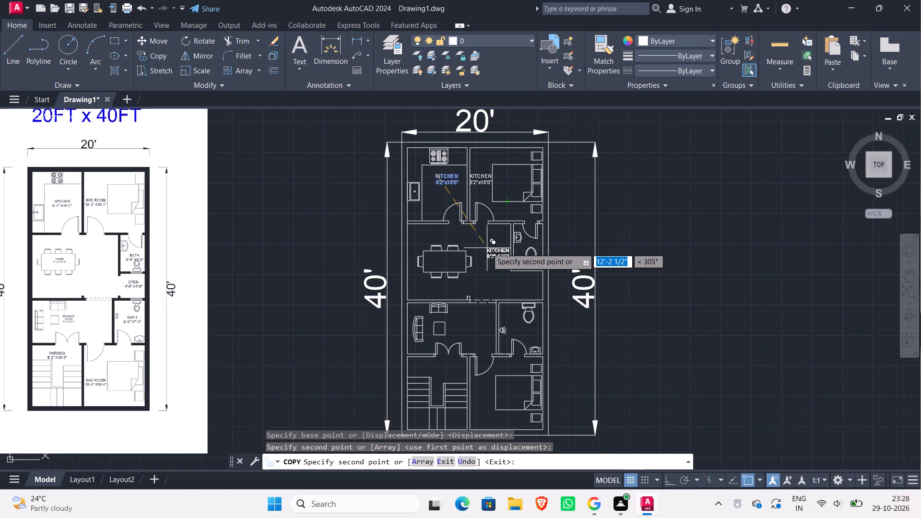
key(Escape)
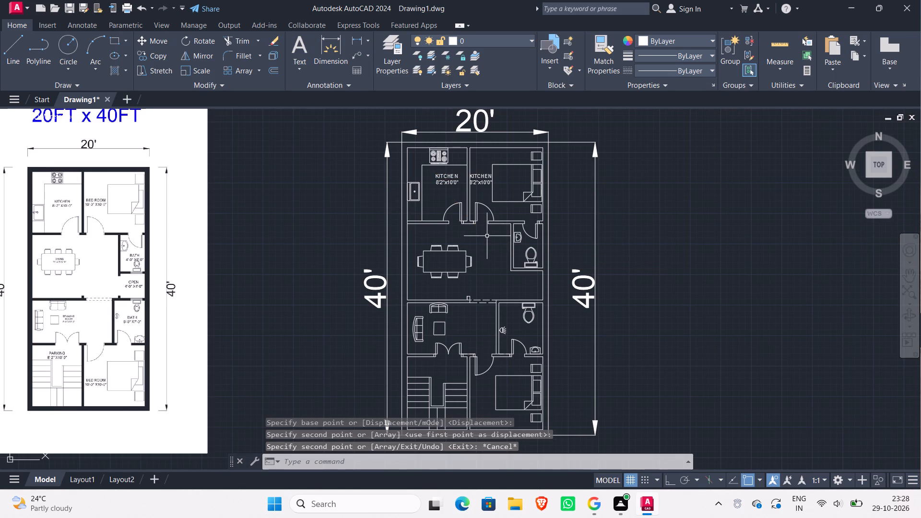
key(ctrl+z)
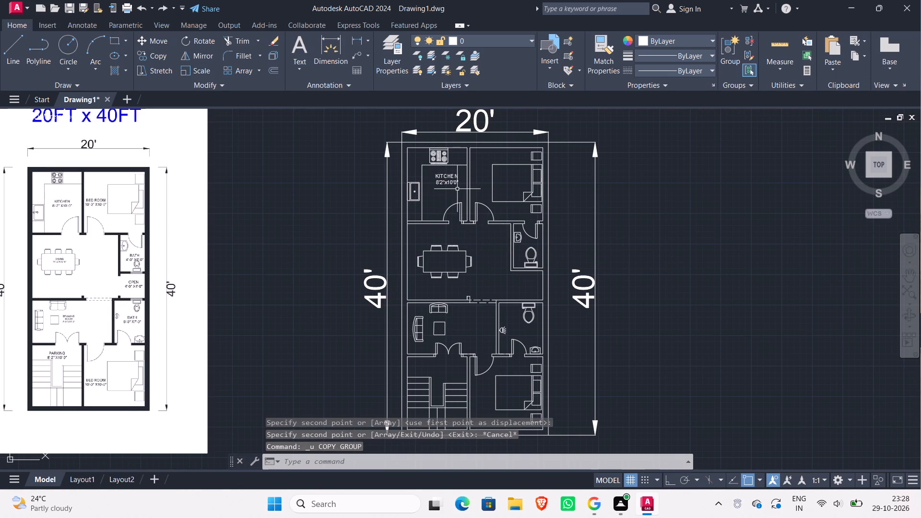
Copy the kitchen label into the upper bedroom, the dining area, the upper bathroom and the open area below that bathroom.
click(458, 189)
click(436, 177)
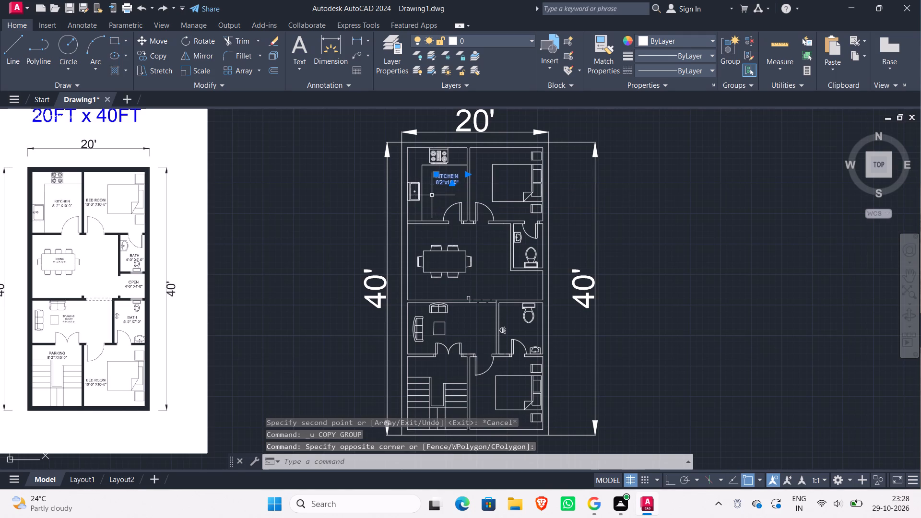
click(158, 59)
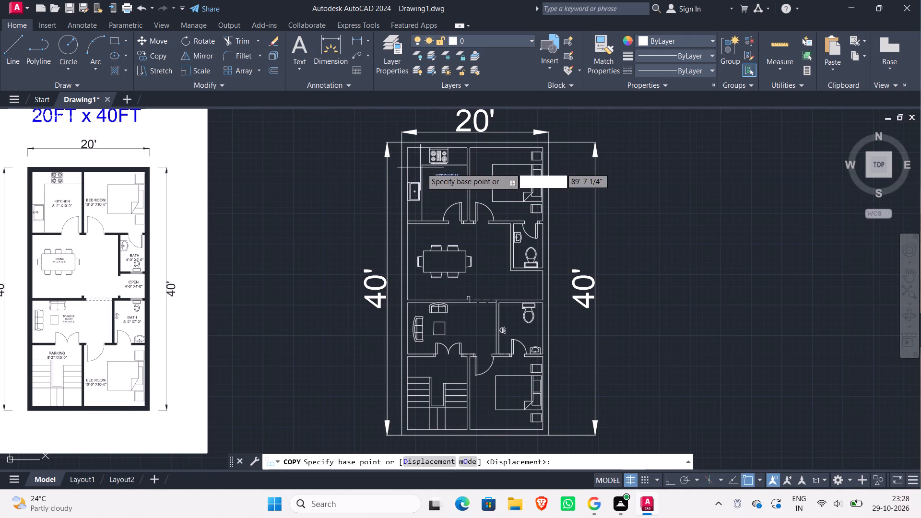
click(445, 179)
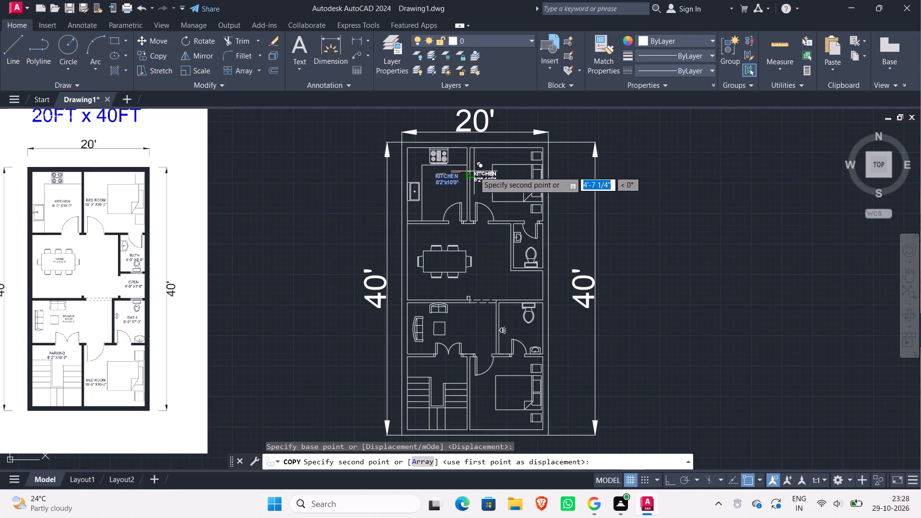
click(474, 171)
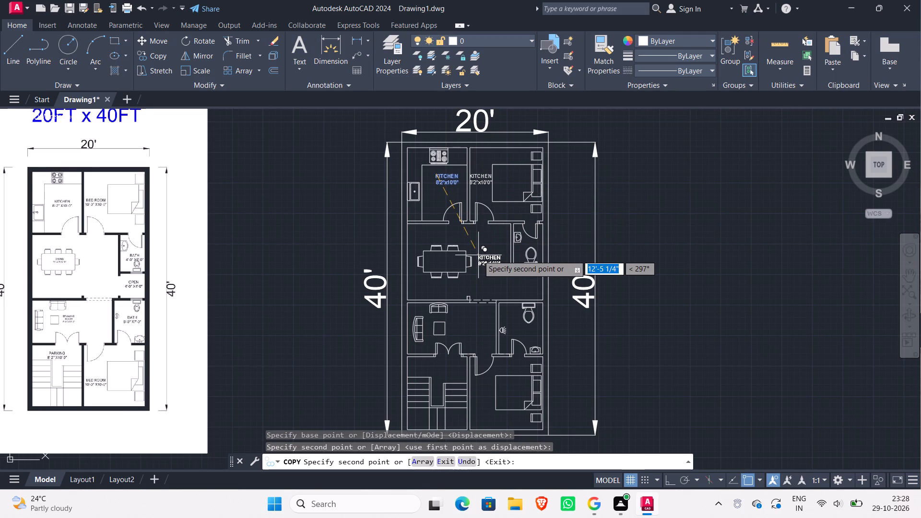
click(434, 255)
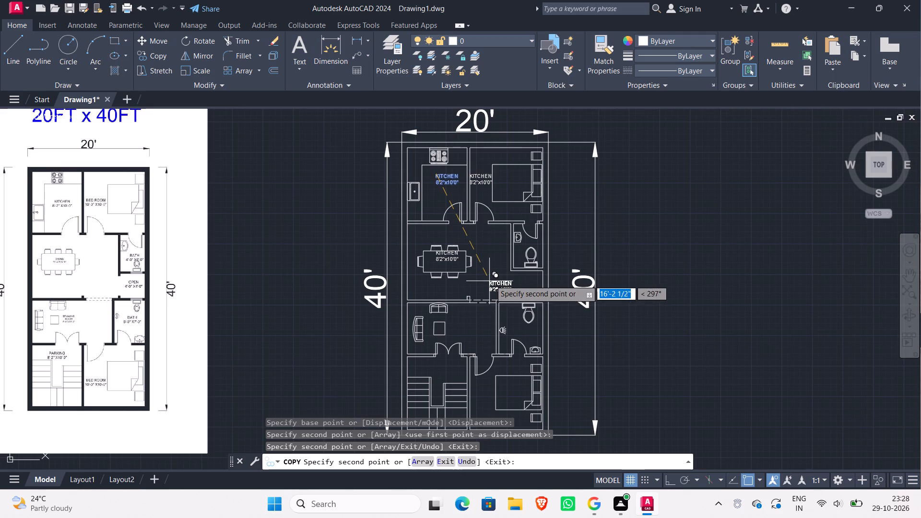
click(529, 232)
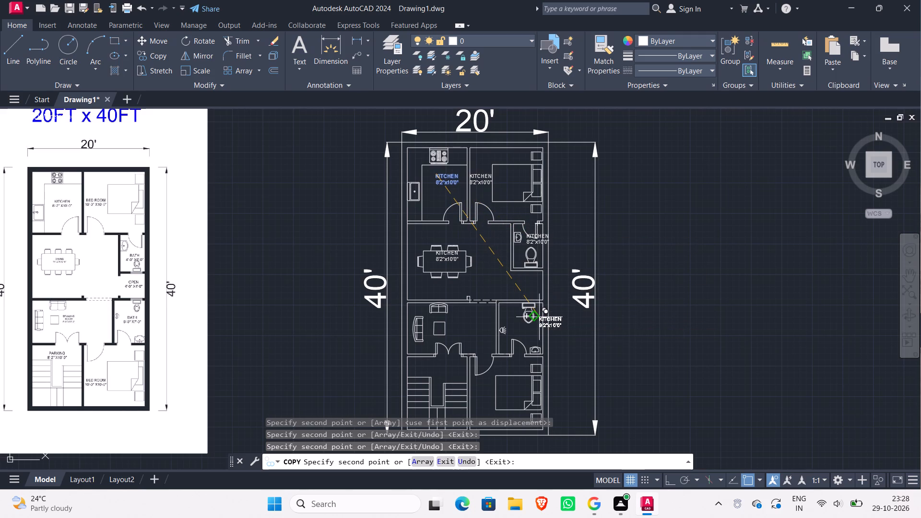
click(515, 278)
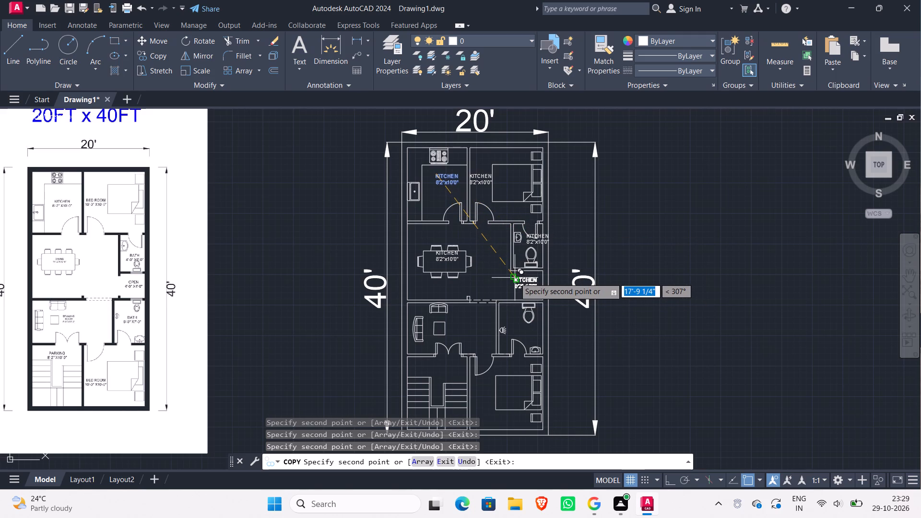
Continue copying the kitchen label into the lower bathroom, the drawing room, the parking area above the stairs and the lower bedroom.
click(515, 326)
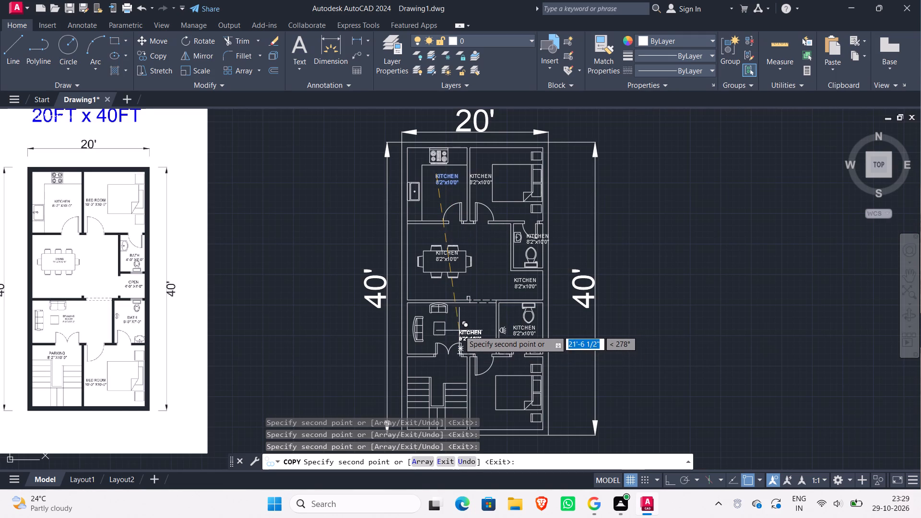
click(455, 319)
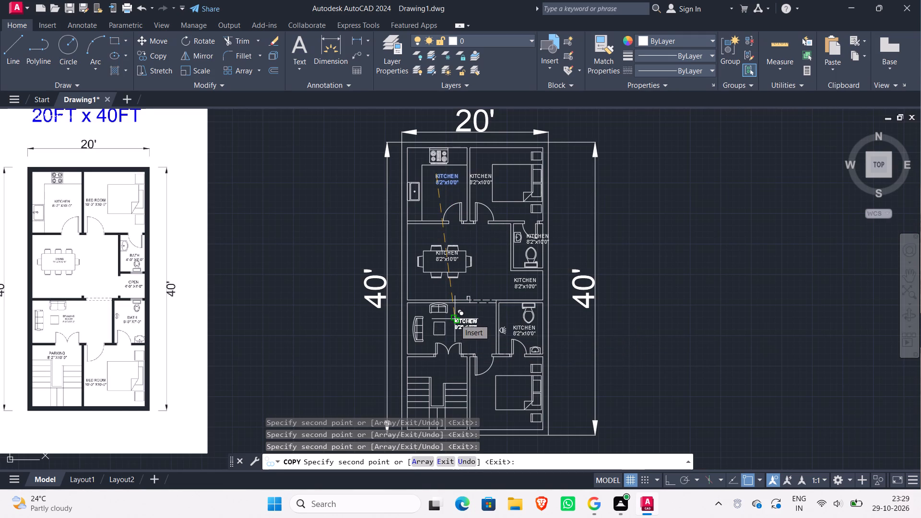
click(432, 363)
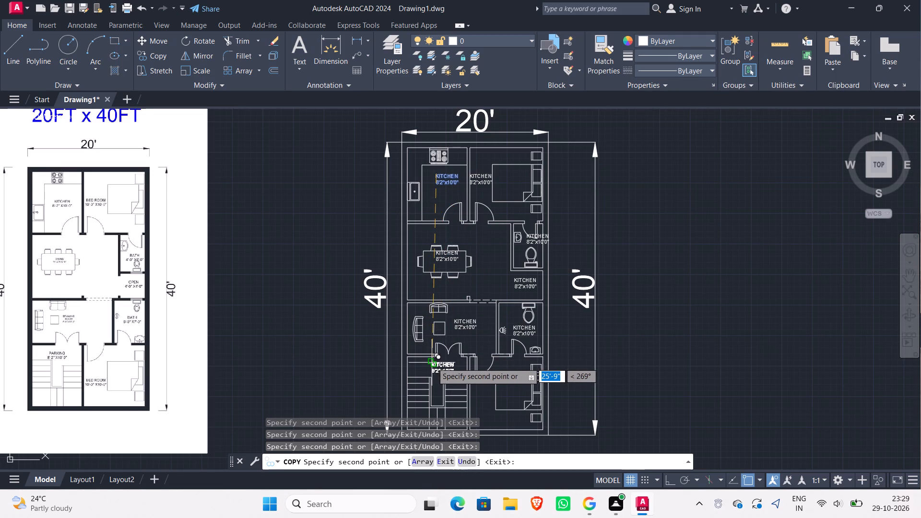
click(474, 396)
scroll(480, 387, down, 1)
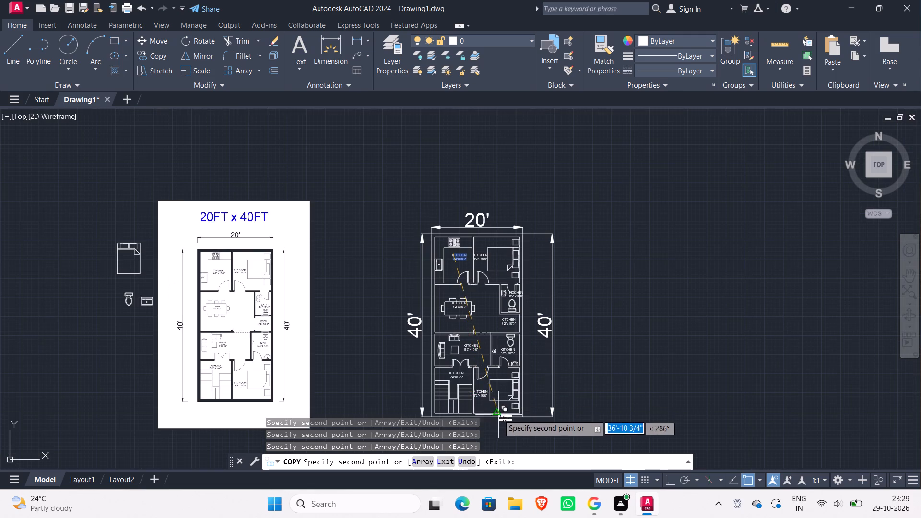
middle_drag(498, 413, 472, 340)
scroll(447, 315, up, 1)
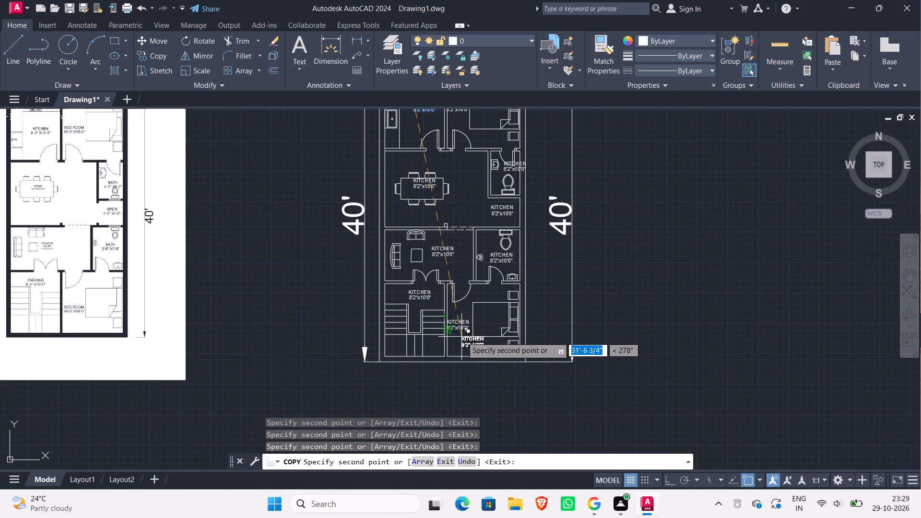
scroll(470, 335, down, 1)
scroll(470, 335, up, 1)
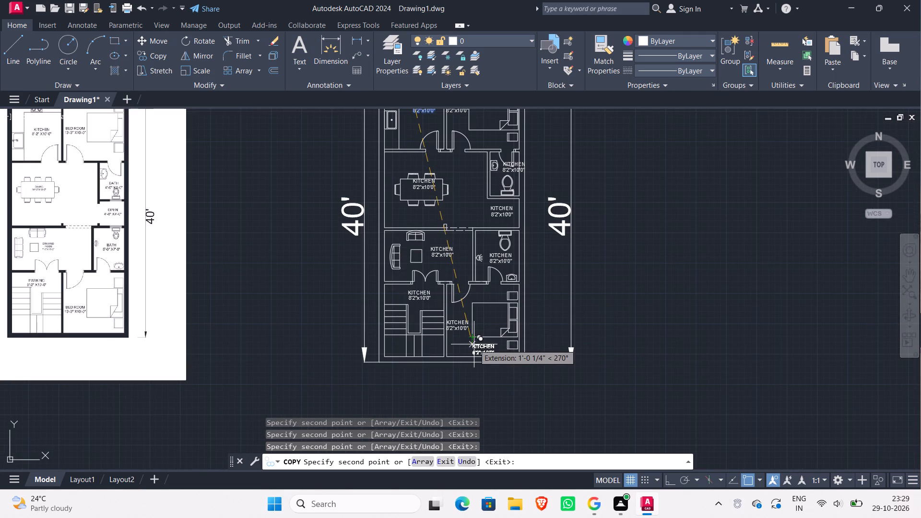
key(Escape)
Replace the whole text of the copied label in the lower bedroom with BEDROOM.
scroll(454, 318, up, 2)
scroll(468, 352, down, 1)
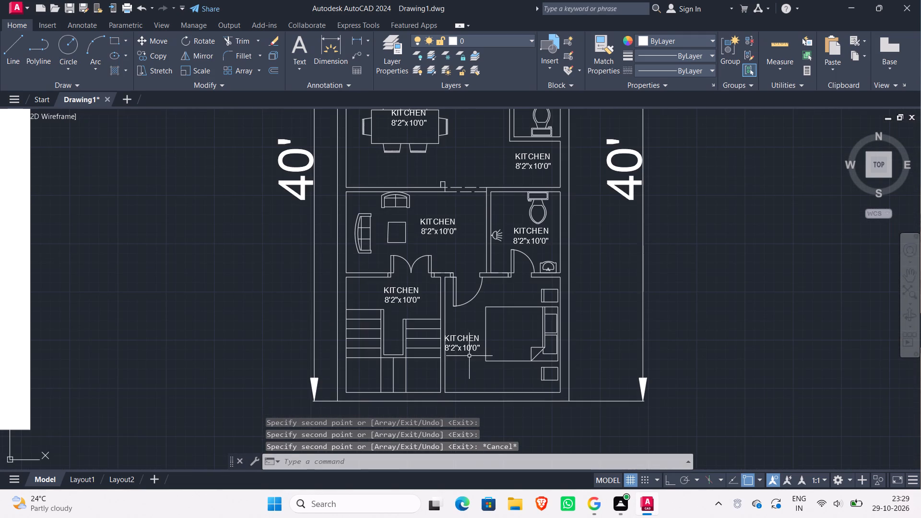
click(469, 356)
click(460, 333)
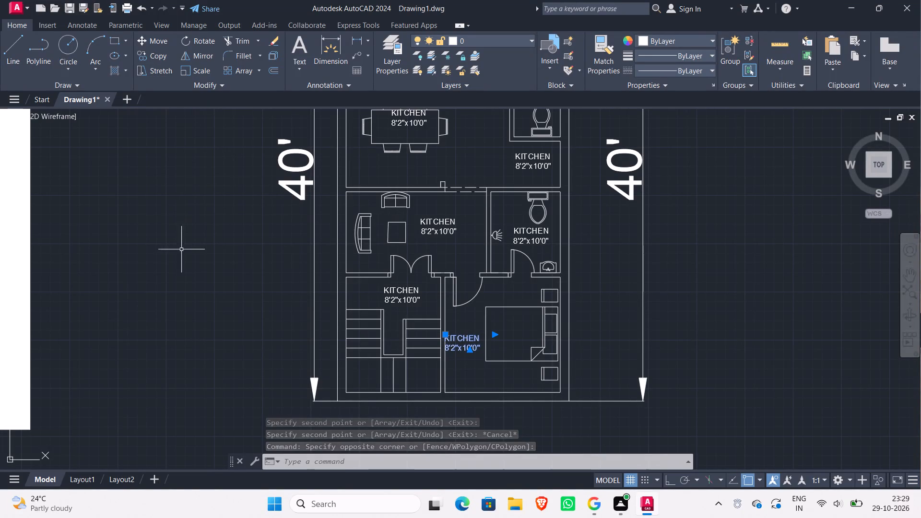
text(MTE)
key(Return)
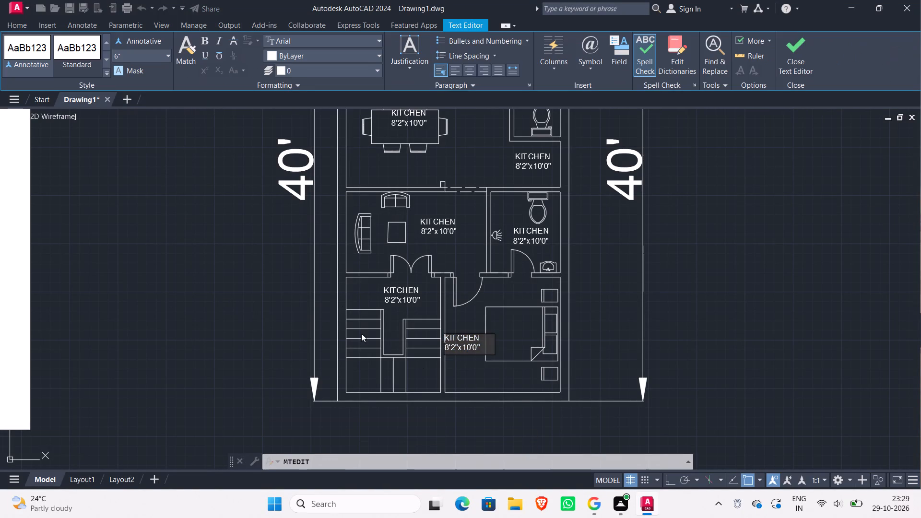
click(480, 348)
key(BackSpace)
key(BackSpace)
key(BackSpace)
key(BackSpace)
key(BackSpace)
key(BackSpace)
key(BackSpace)
key(BackSpace)
key(BackSpace)
key(BackSpace)
key(BackSpace)
key(BackSpace)
key(BackSpace)
key(BackSpace)
key(BackSpace)
key(BackSpace)
key(BackSpace)
key(BackSpace)
key(BackSpace)
key(BackSpace)
key(BackSpace)
key(BackSpace)
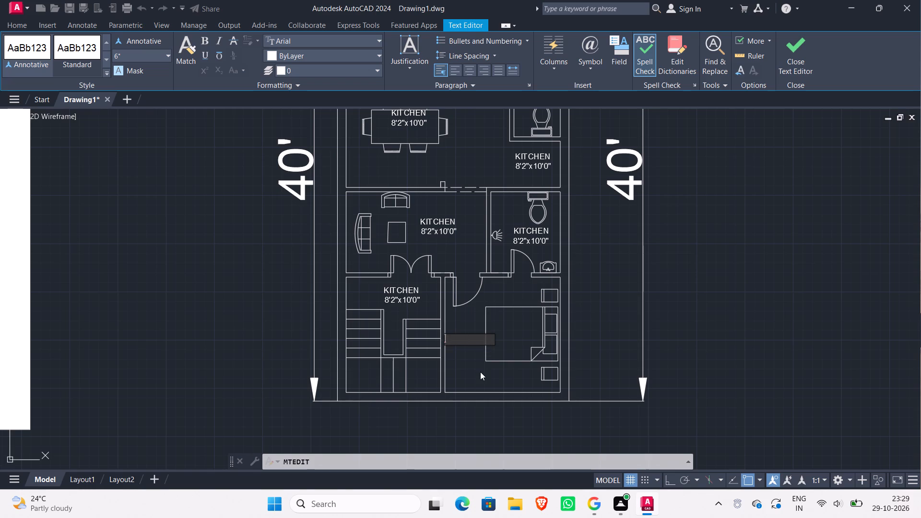
scroll(303, 330, down, 2)
scroll(297, 324, up, 1)
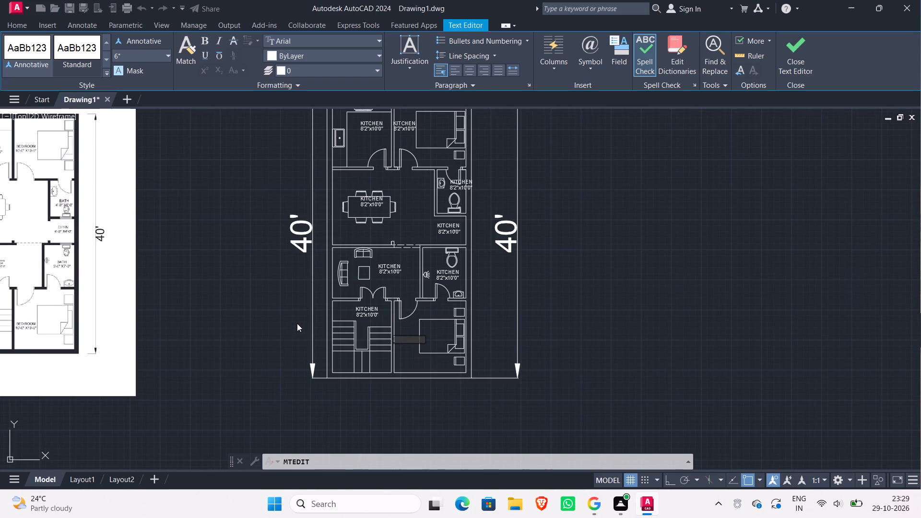
scroll(61, 343, up, 1)
middle_drag(18, 339, 61, 339)
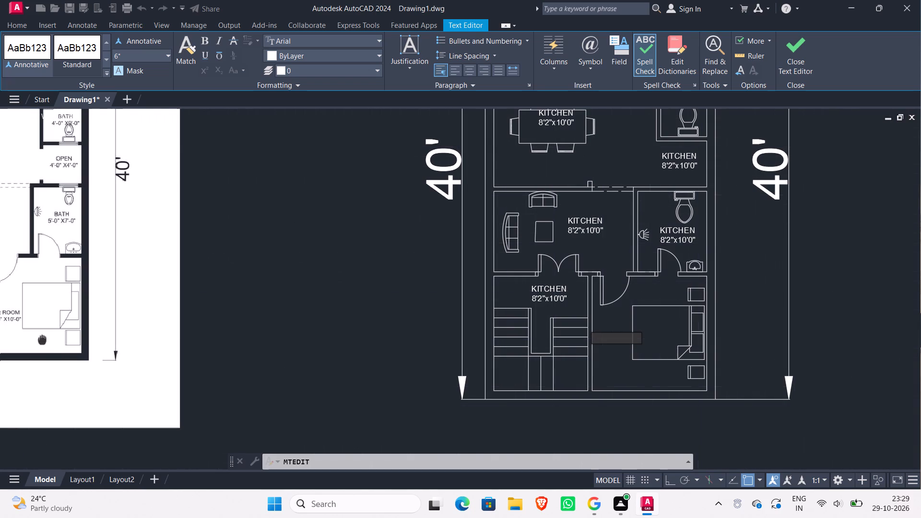
middle_drag(61, 339, 56, 330)
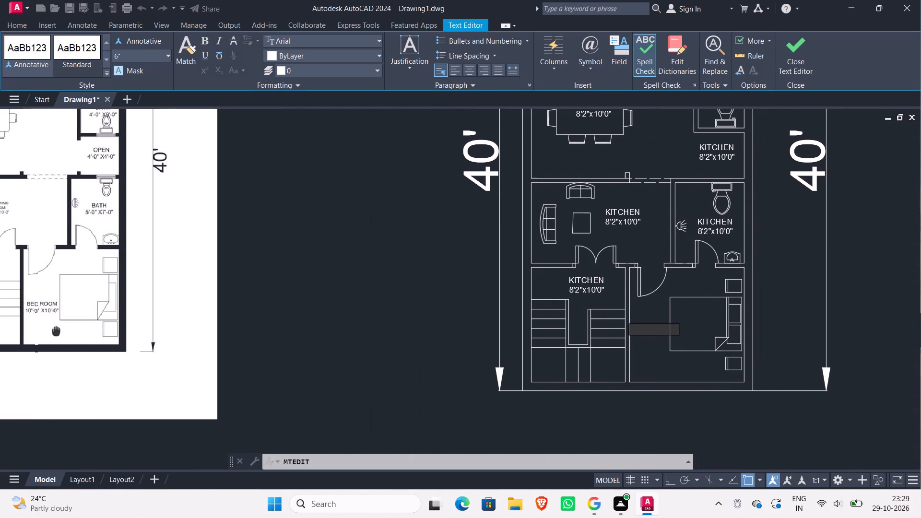
middle_drag(56, 330, 39, 339)
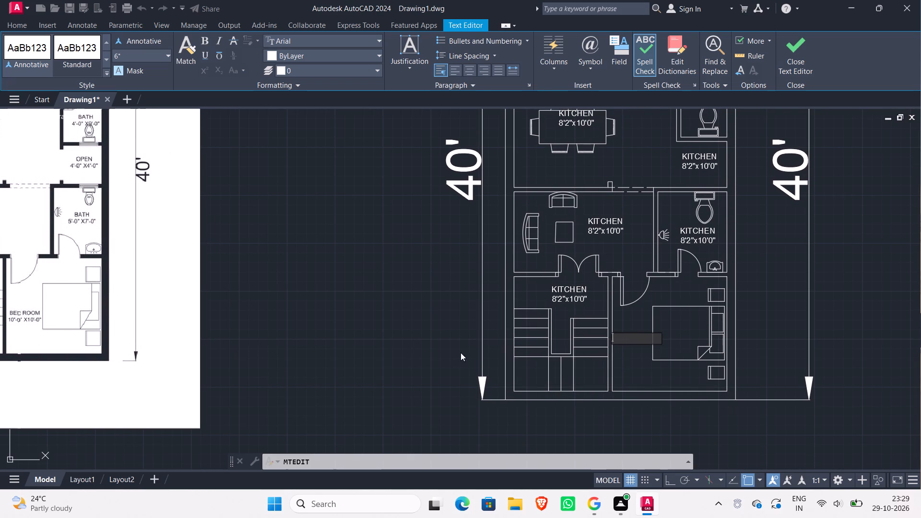
text(BEDROOM)
Add a second line reading 10'0"x10'0" to the lower bedroom label and finish editing the text.
key(Return)
text(10)
key(apostrophe)
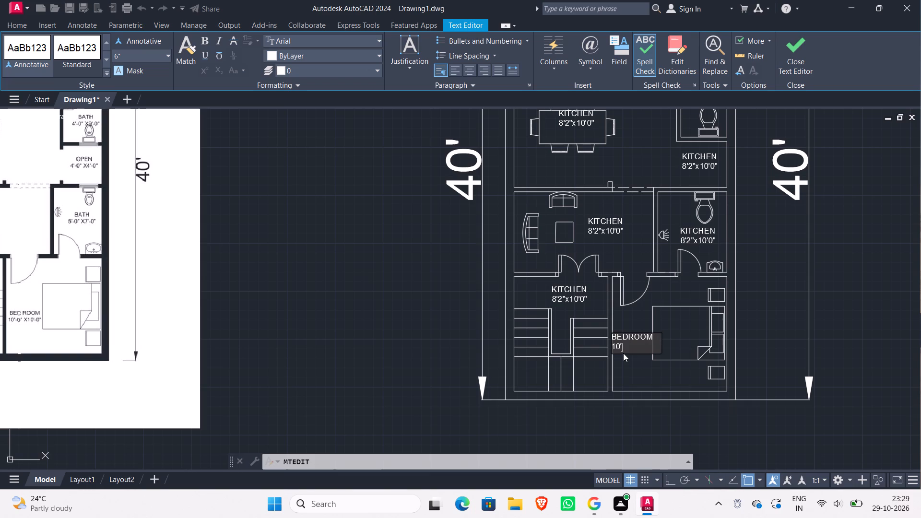
key(0)
key(shift+quotedbl)
key(shift+x)
text(10)
key(apostrophe)
key(0)
key(shift+quotedbl)
key(Return)
key(BackSpace)
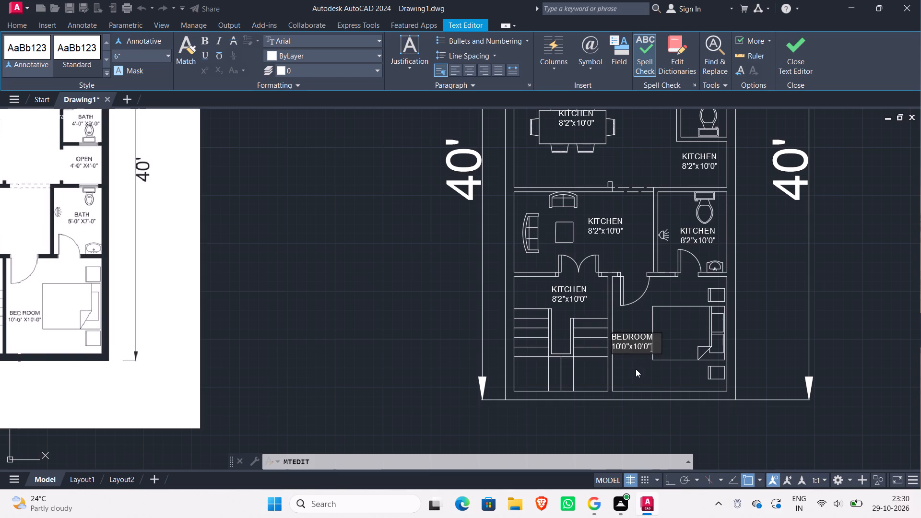
click(636, 369)
Replace the whole text of the copied kitchen label above the stairs with PARKING.
scroll(635, 368, down, 1)
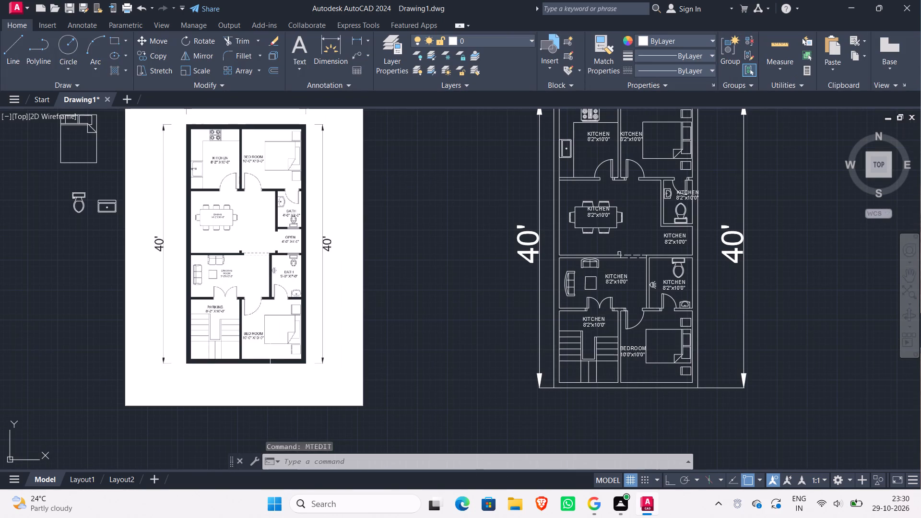
scroll(589, 319, up, 2)
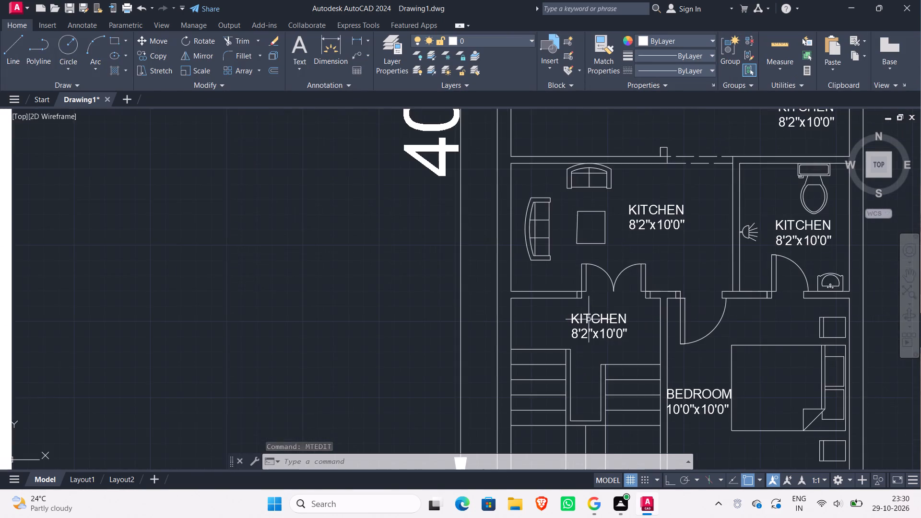
scroll(589, 319, down, 1)
scroll(617, 377, down, 1)
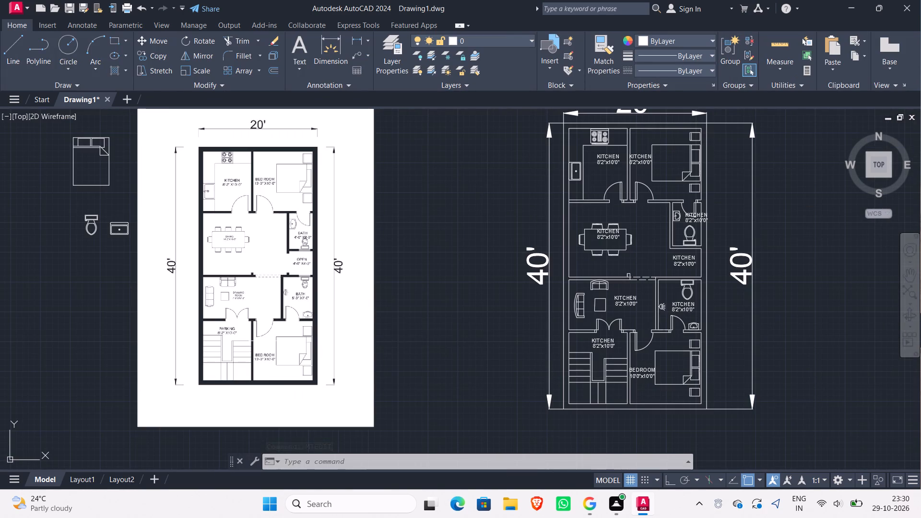
scroll(266, 341, up, 2)
scroll(200, 330, down, 1)
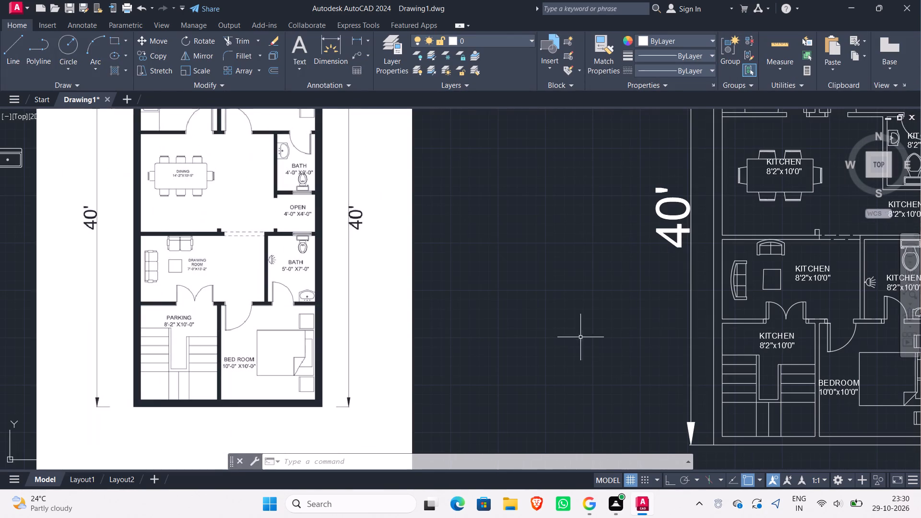
click(788, 342)
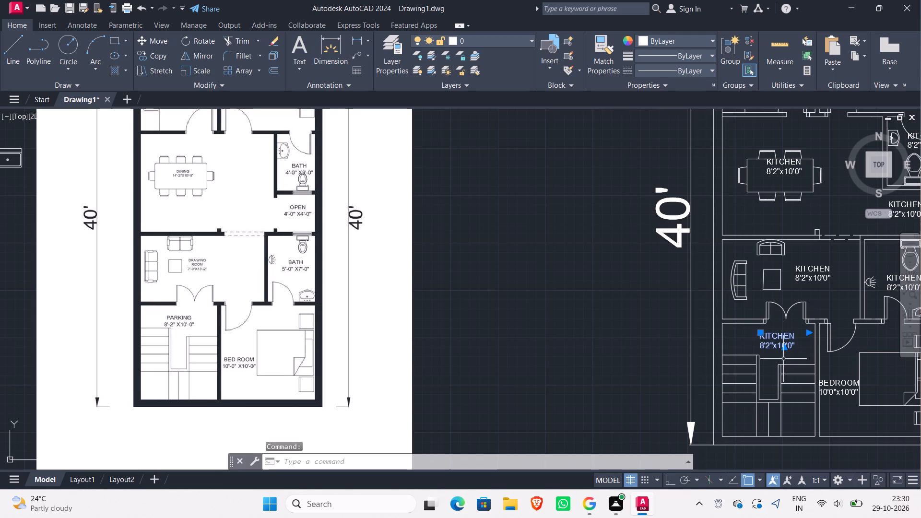
text(MTE)
key(Return)
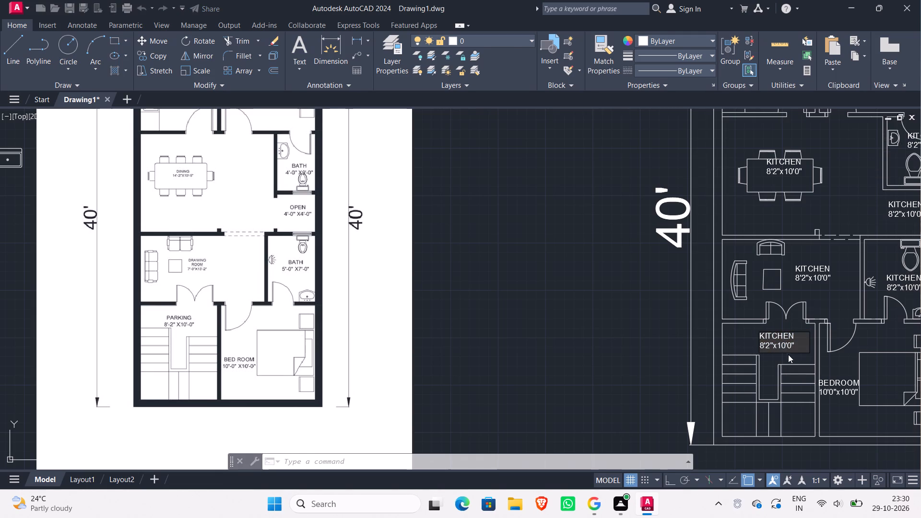
drag(796, 346, 751, 332)
key(BackSpace)
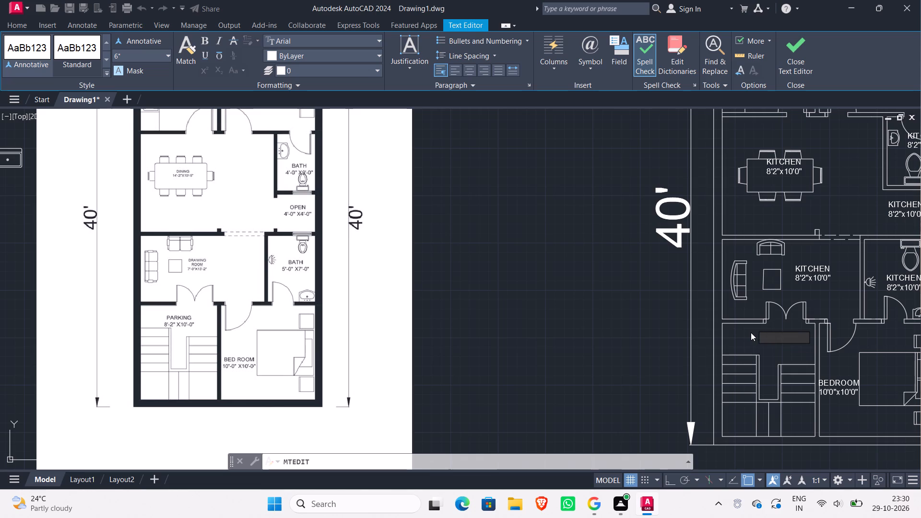
key(p)
text(ARKIN)
key(g)
Add a second line reading 8'2"x10'0" to the parking label and finish editing the text.
key(Return)
key(8)
text('2")
key(shift+x)
text(10')
key(0)
key(shift+quotedbl)
click(770, 358)
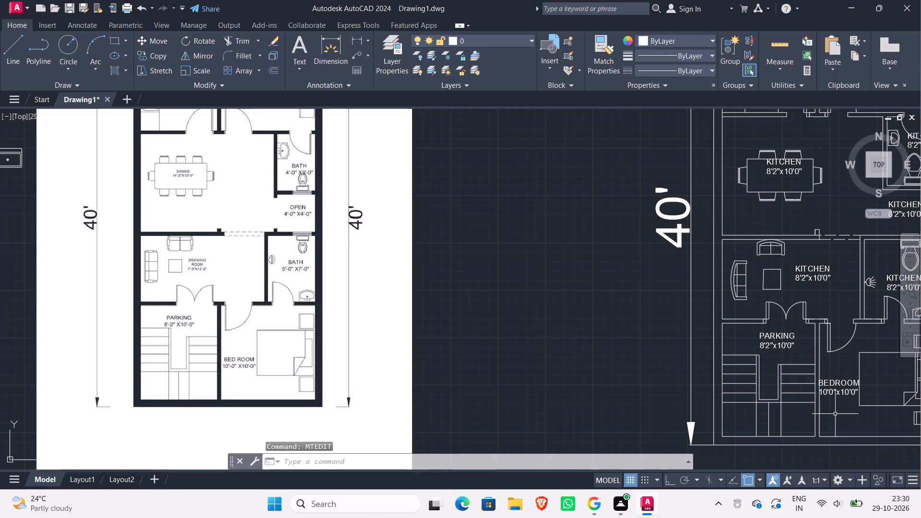
Replace the whole text of the copied kitchen label in the lower bathroom with BATH.
middle_drag(849, 412, 767, 393)
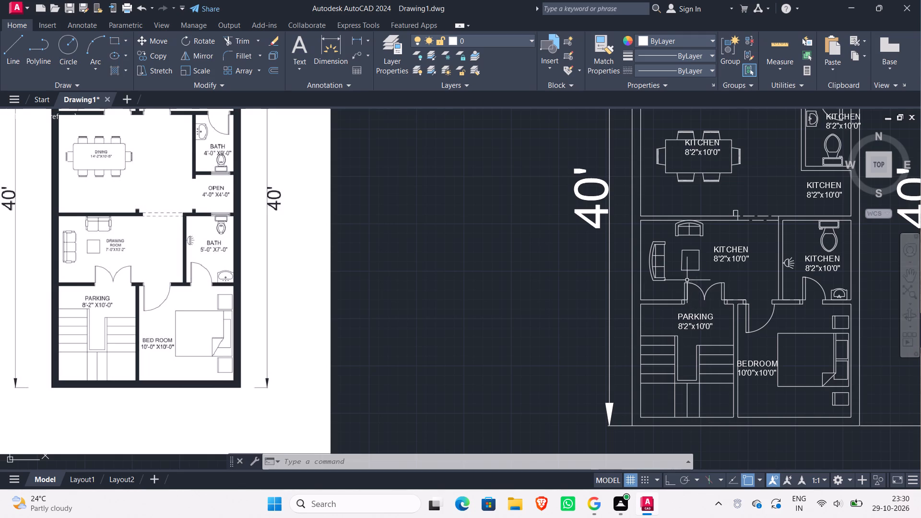
click(826, 264)
text(MTE)
key(Return)
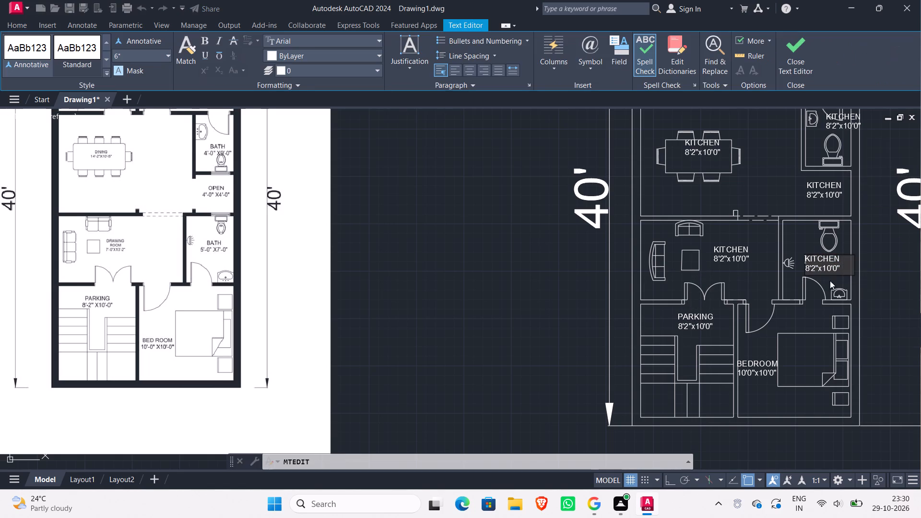
drag(845, 271, 793, 251)
key(BackSpace)
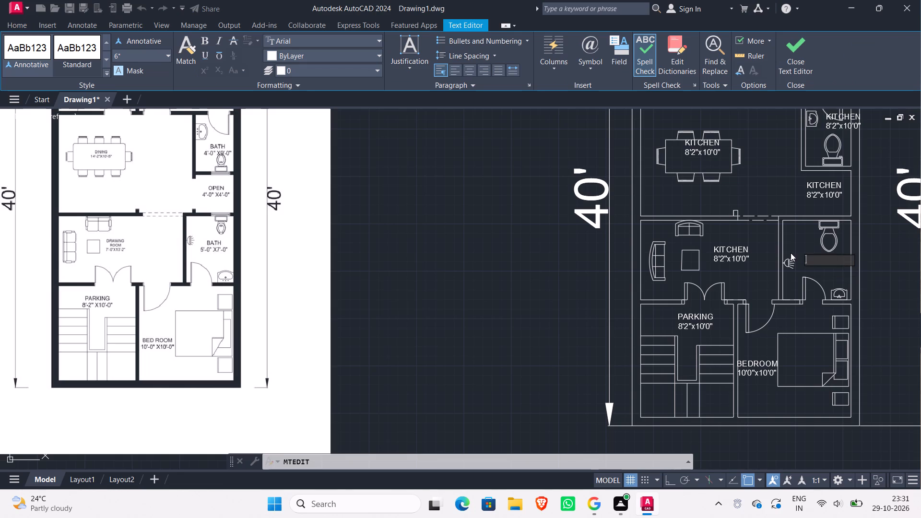
key(b)
text(ATH)
Add a second line reading 5'0"x7'0" to the lower bathroom label and finish editing the text.
key(Return)
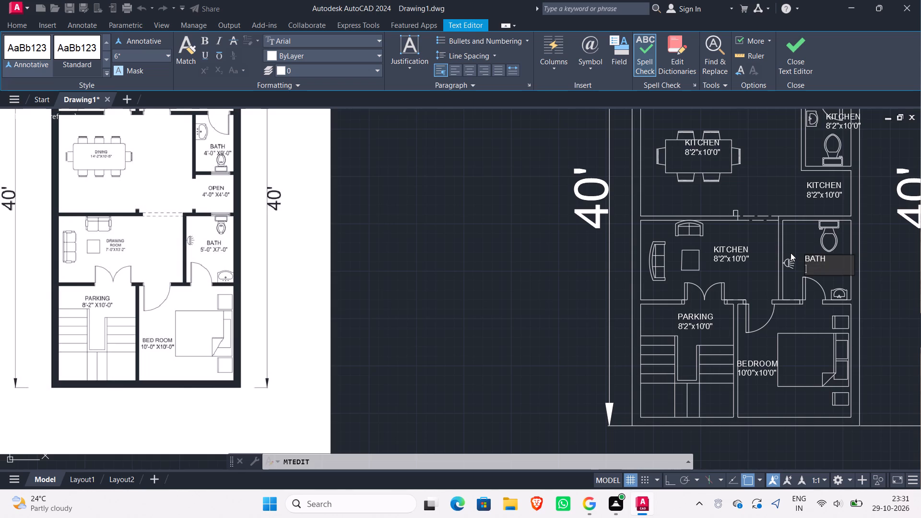
text(5')
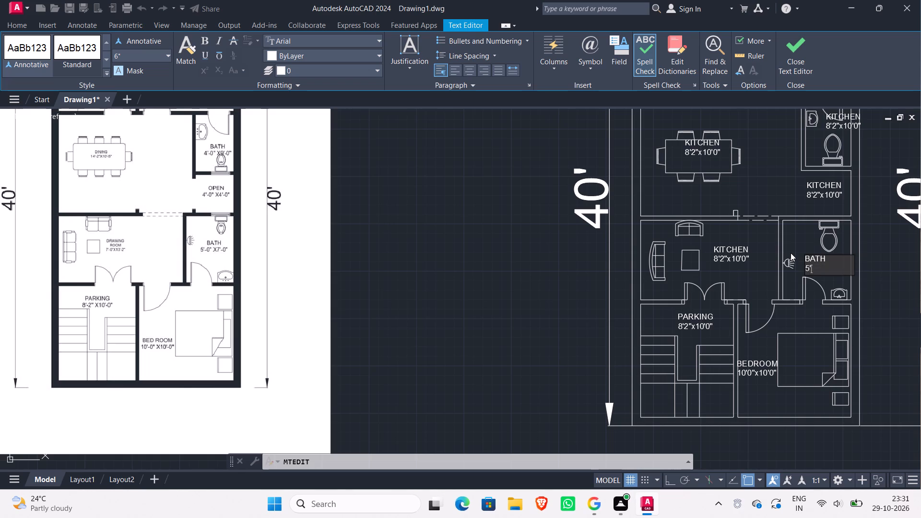
key(0)
key(shift+quotedbl)
key(shift+x)
text(7'0)
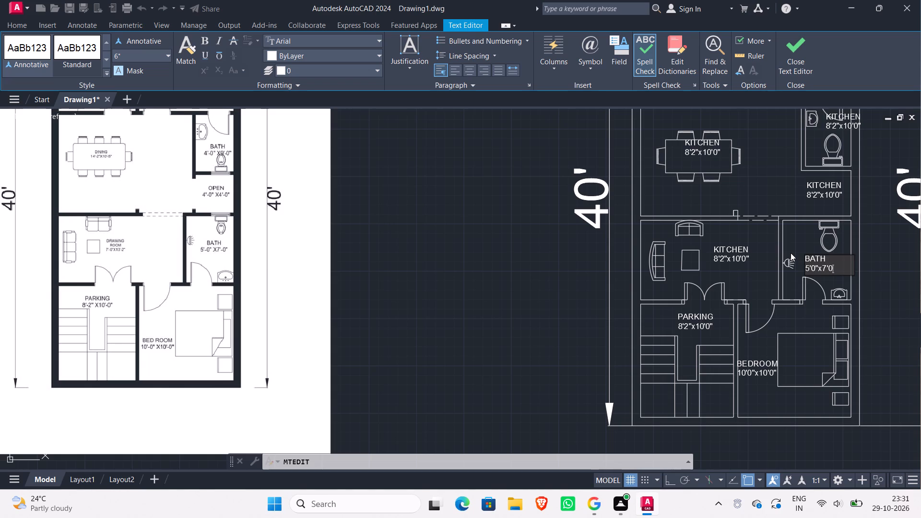
key(shift+quotedbl)
click(833, 277)
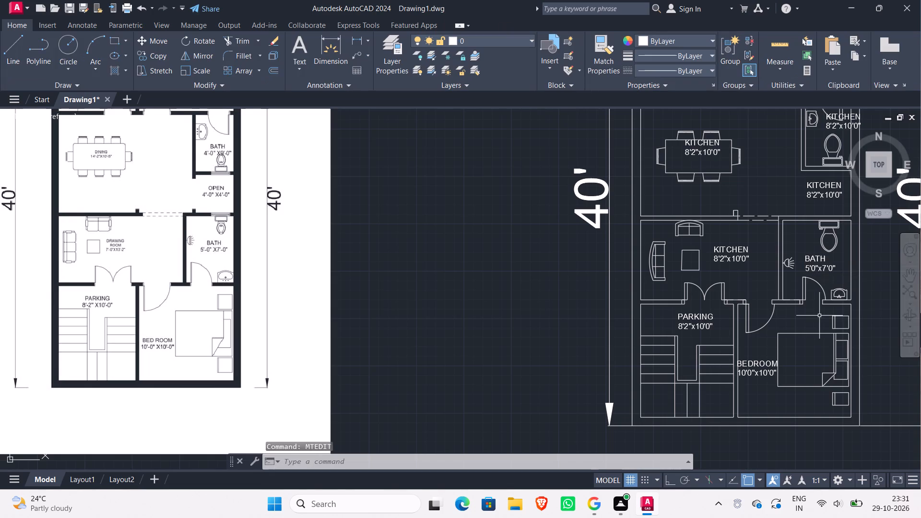
Replace the whole text of the copied kitchen label beside the sofas with DRAWING ROOM.
click(729, 254)
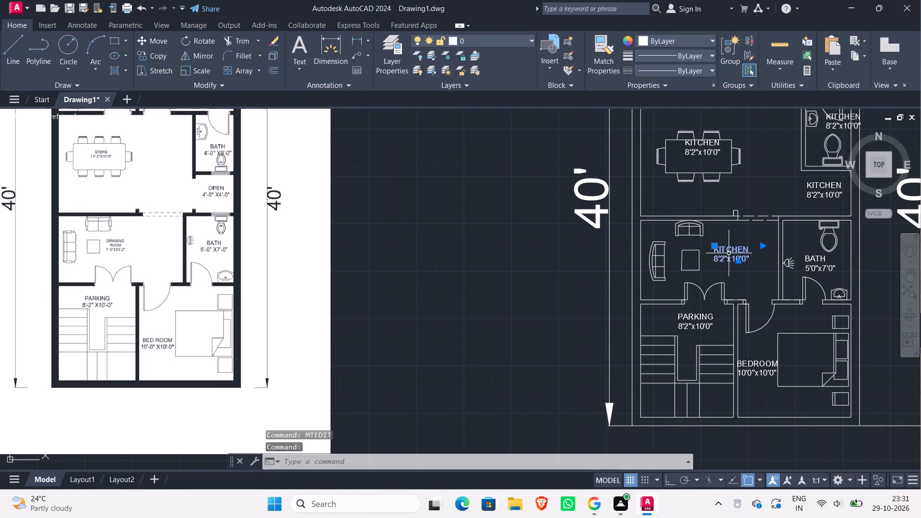
text(MTE)
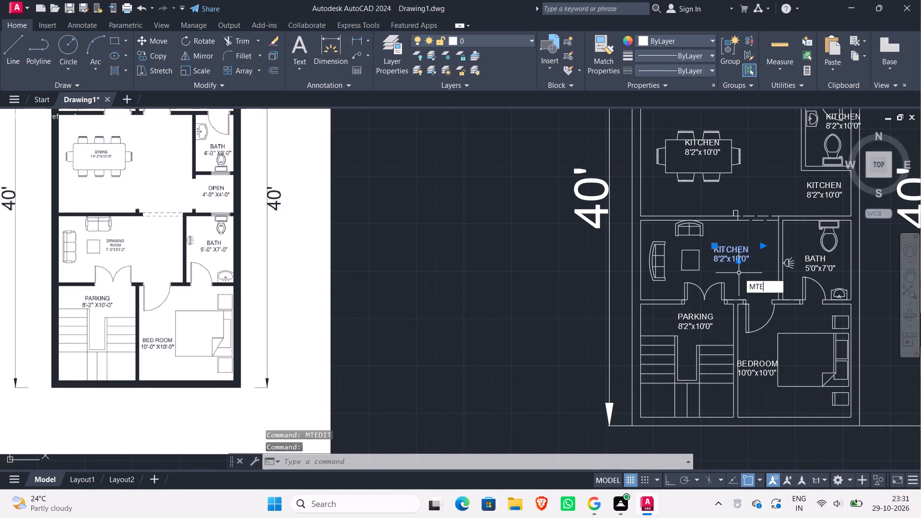
key(Return)
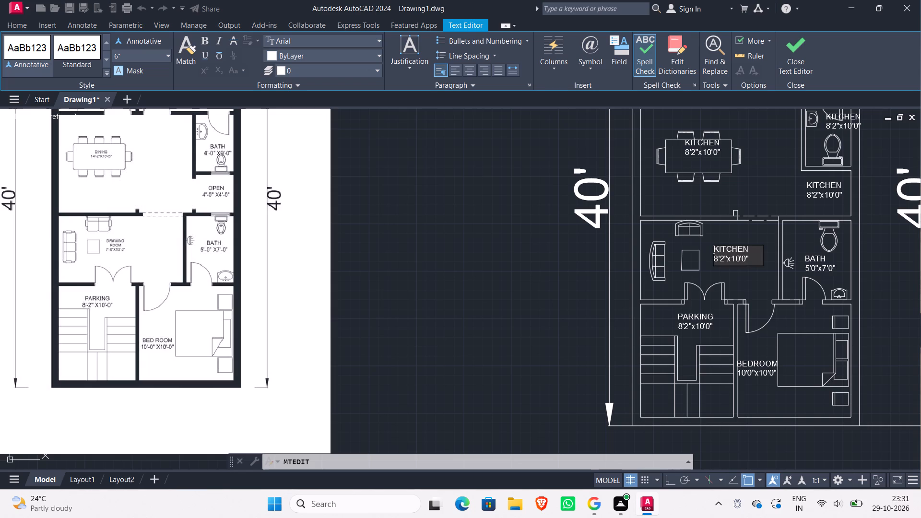
drag(750, 262, 706, 236)
key(BackSpace)
text(DRAWIN)
key(g)
key(space)
text(ROOM)
Add the size 7'0"X13'2" on a new line of the drawing room label and finish editing the text.
key(Return)
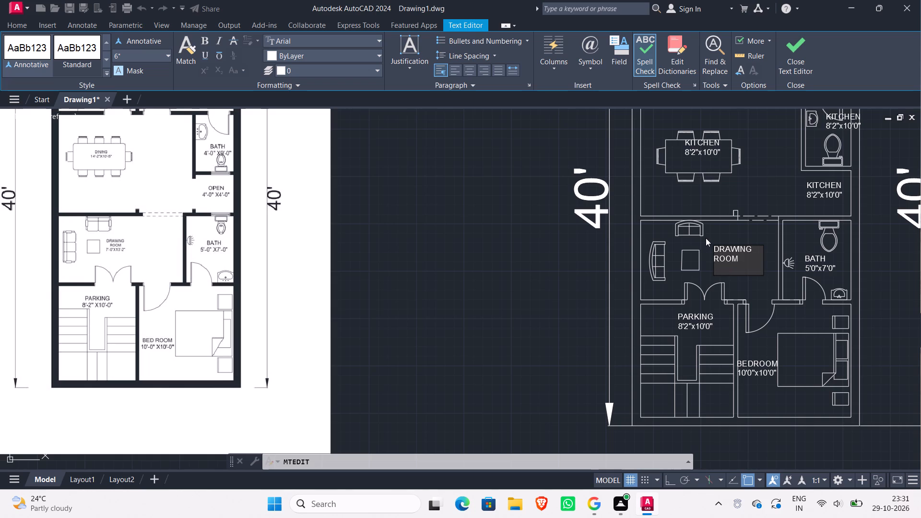
key(7)
text('0"X)
text(13')
text(2")
click(752, 287)
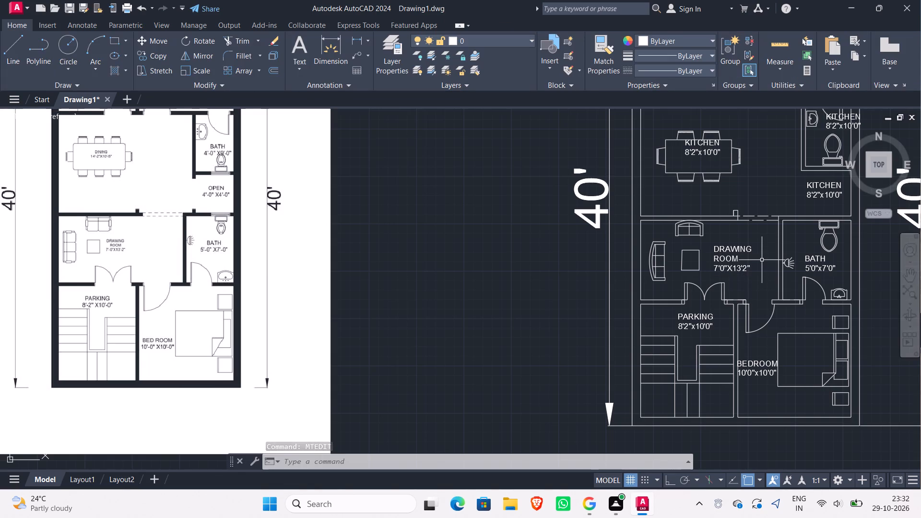
Replace the whole text of the copied kitchen label in the open area between the two bathrooms with OPEN.
middle_drag(762, 260, 680, 306)
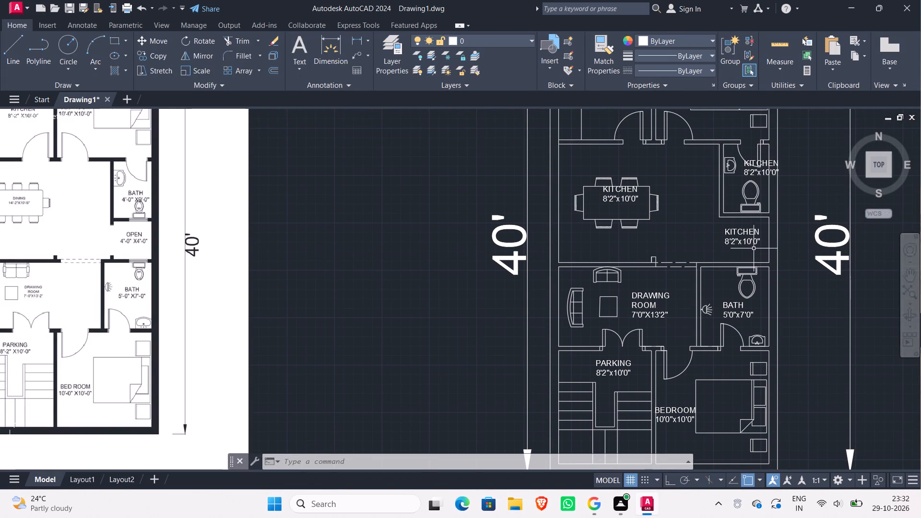
click(766, 257)
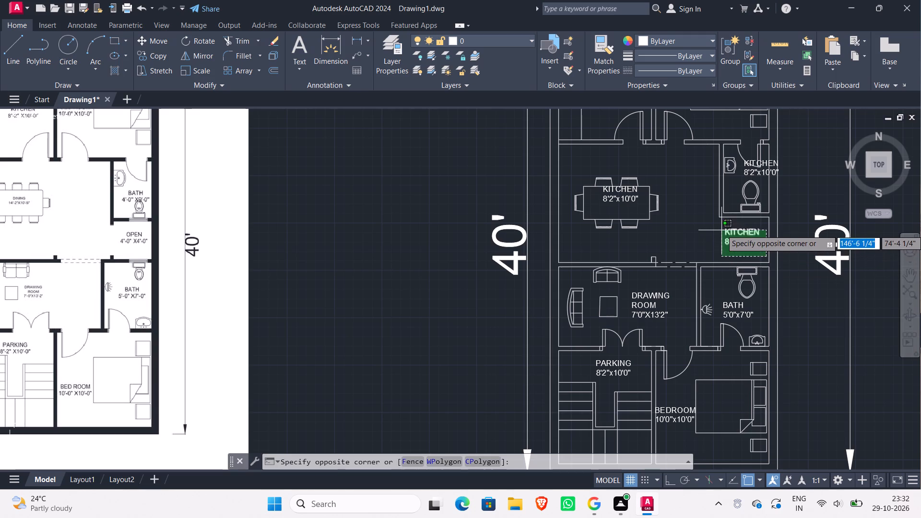
click(720, 229)
text(MTE)
key(Return)
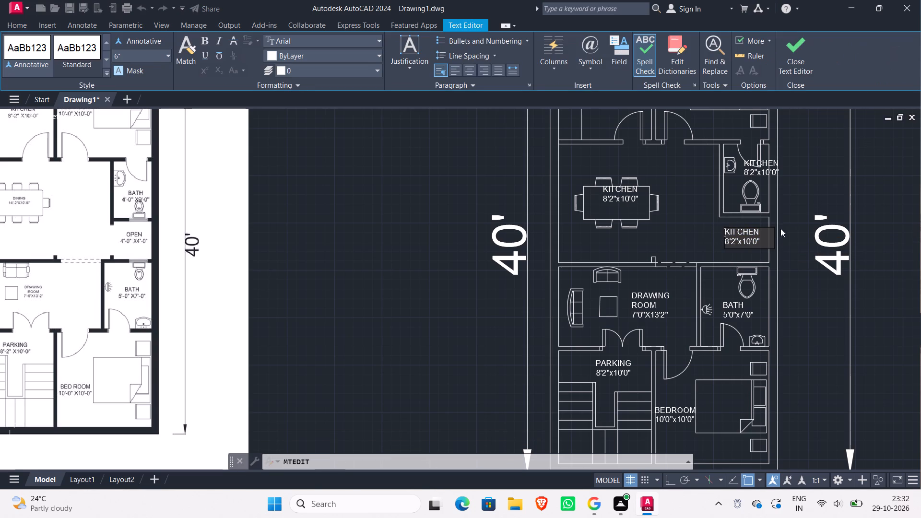
drag(766, 239, 721, 224)
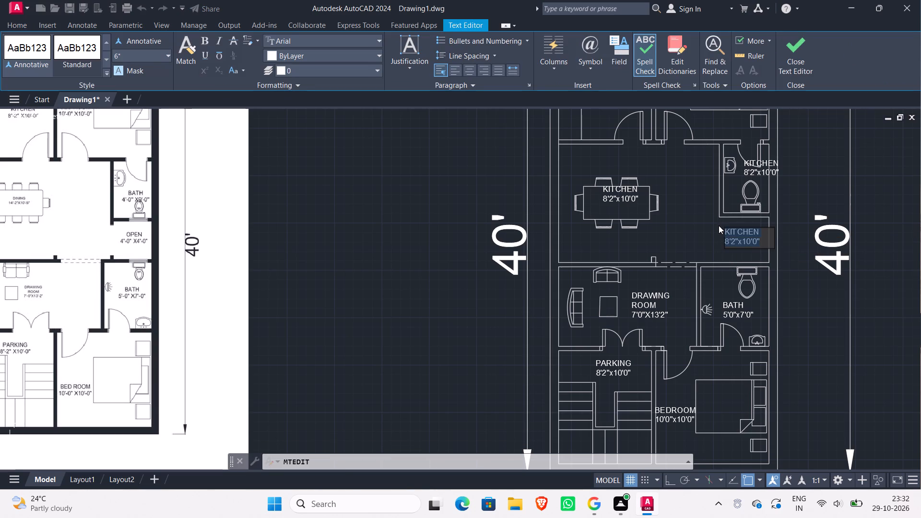
key(BackSpace)
text(OPEN)
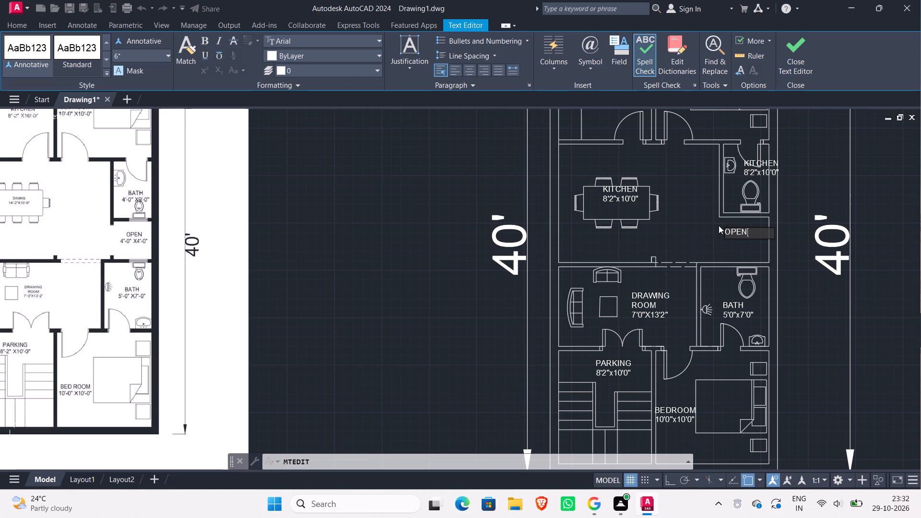
Add the size 4'0"x4'0" on a second line of the OPEN label and finish editing the text.
key(Return)
text(4')
key(0)
key(shift+quotedbl)
key(shift+x)
text(4')
key(0)
key(shift+quotedbl)
click(724, 250)
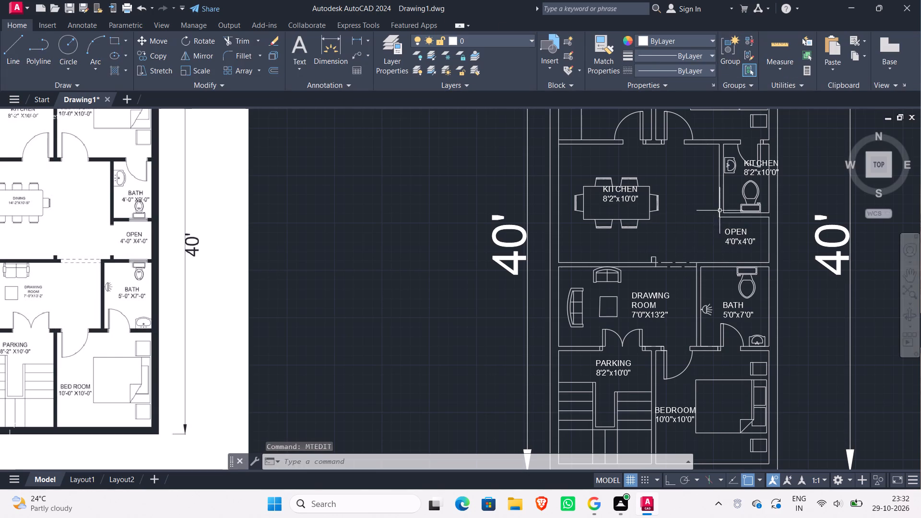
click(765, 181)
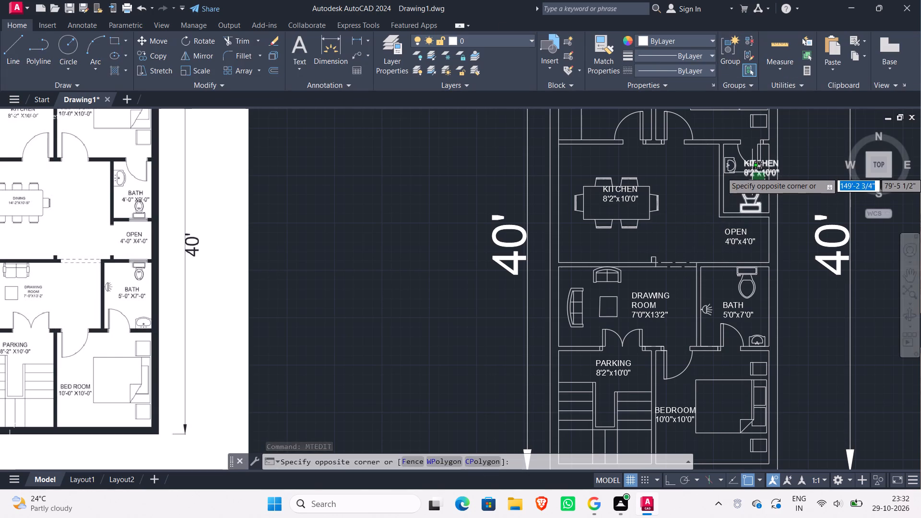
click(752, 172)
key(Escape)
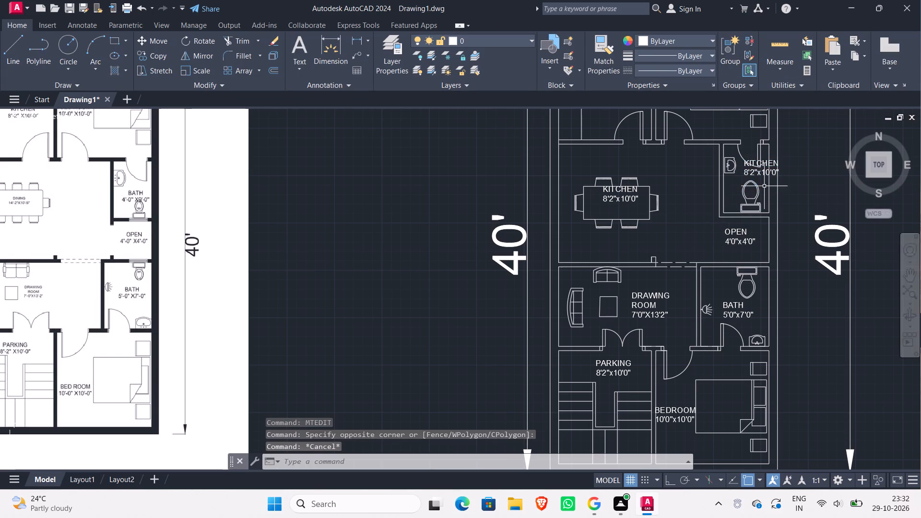
Replace the whole text of the copied kitchen label in the bathroom above the open area with BATH.
click(764, 177)
click(760, 170)
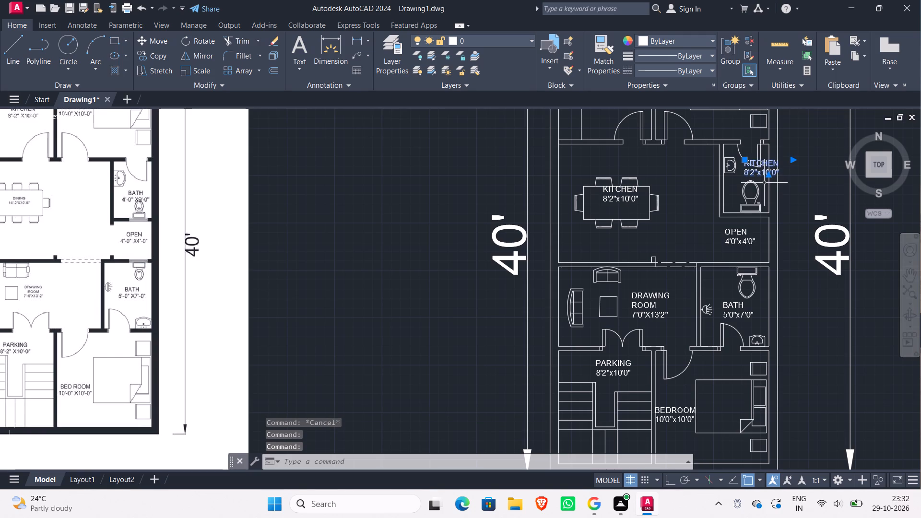
text(MTE)
key(Return)
click(780, 174)
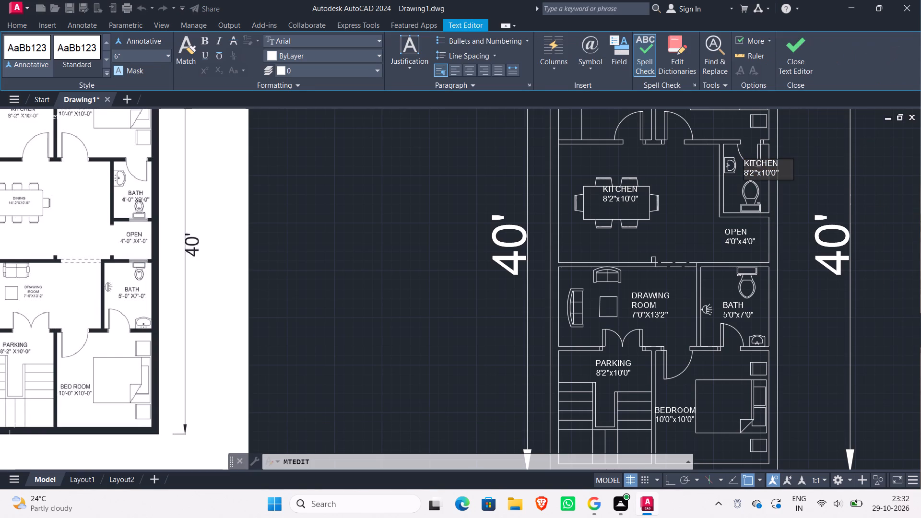
drag(780, 174, 741, 160)
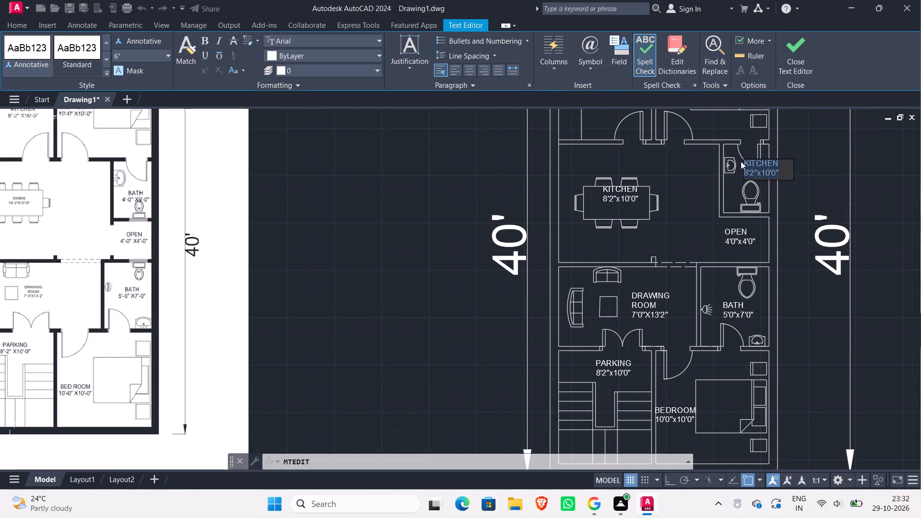
key(BackSpace)
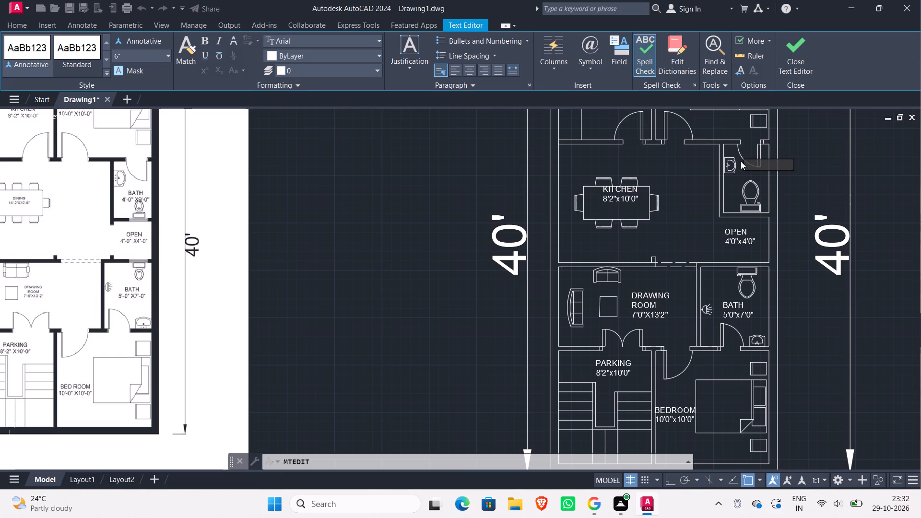
text(BATH)
Add a second line reading 4'0"x9'0" to the upper bathroom label and finish editing the text.
key(Return)
key(4)
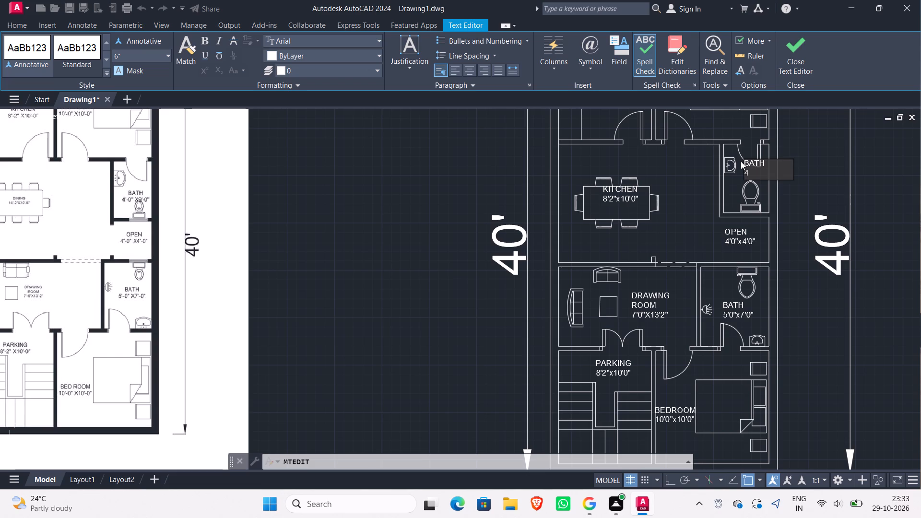
key(apostrophe)
text(0")
key(shift+x)
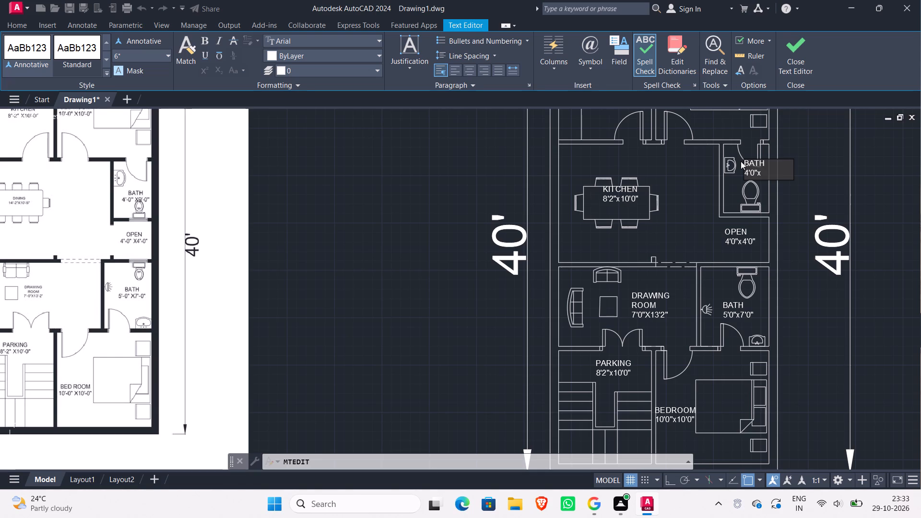
text(9')
text(0")
click(788, 185)
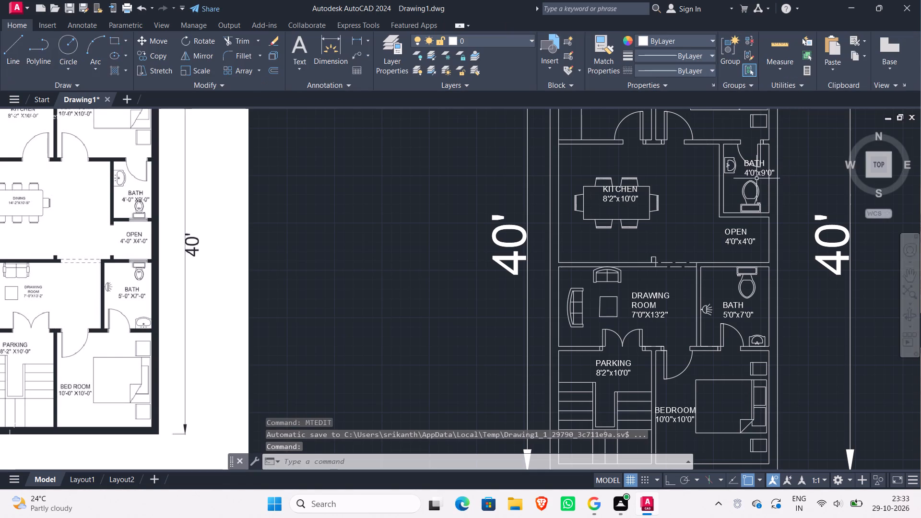
Replace the whole text of the copied kitchen label on the dining table with DINING.
click(637, 203)
click(604, 191)
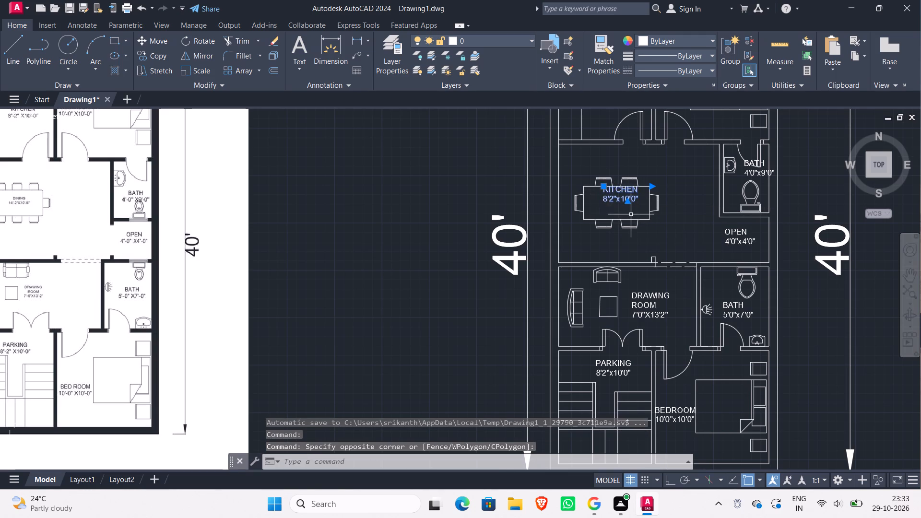
text(MTE)
key(Return)
drag(642, 201, 599, 185)
key(BackSpace)
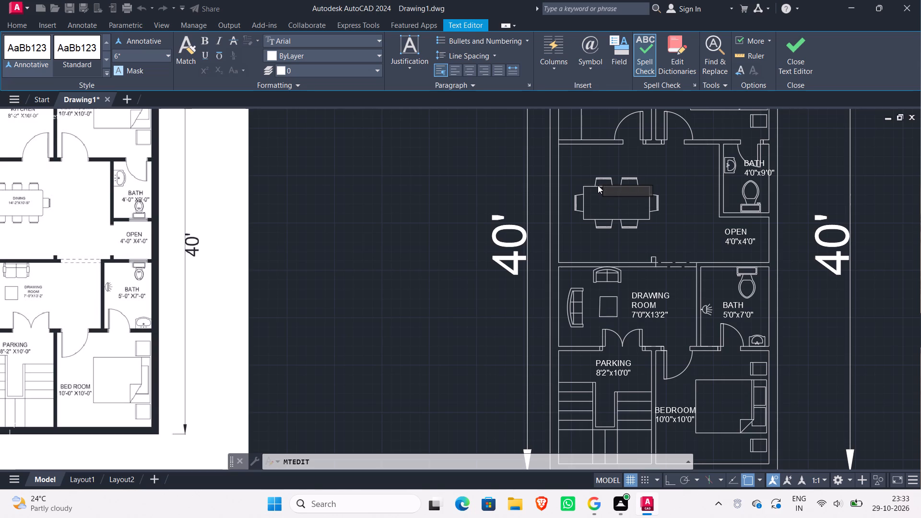
text(DINING)
Add the size 14'2"x10'5" on a second line of the dining label and finish editing the text.
key(Return)
text(14')
key(2)
key(shift+quotedbl)
key(shift+x)
text(10)
key(apostrophe)
key(5)
key(shift+quotedbl)
click(661, 221)
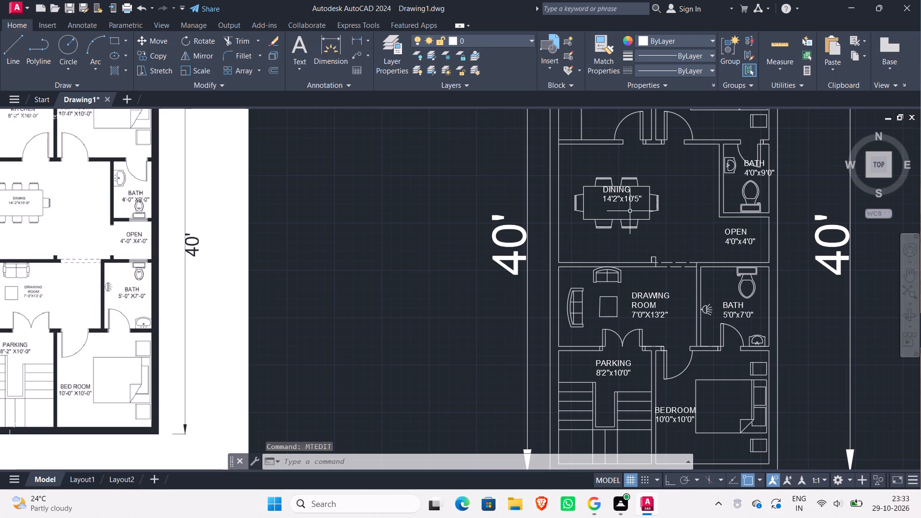
Replace the whole text of the copied kitchen label in the room beside the kitchen with BEDROOM.
scroll(630, 211, down, 1)
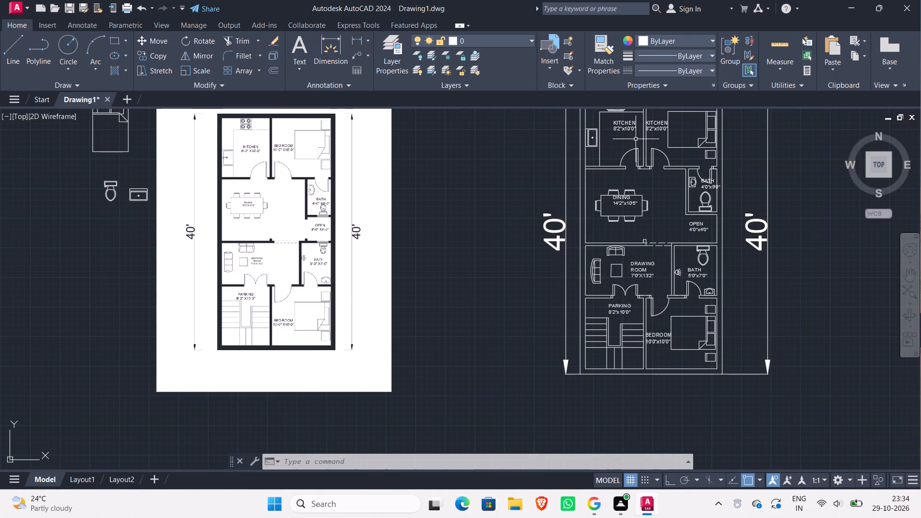
middle_drag(654, 138, 653, 178)
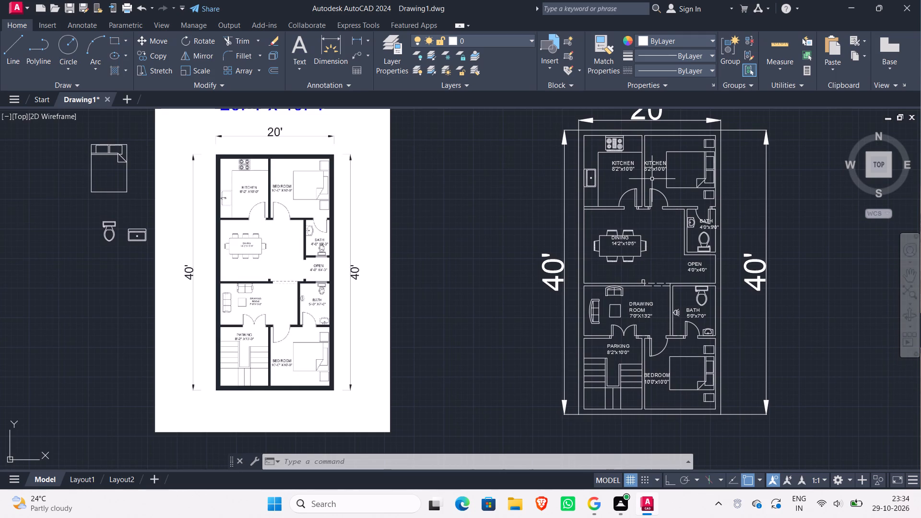
scroll(652, 179, up, 1)
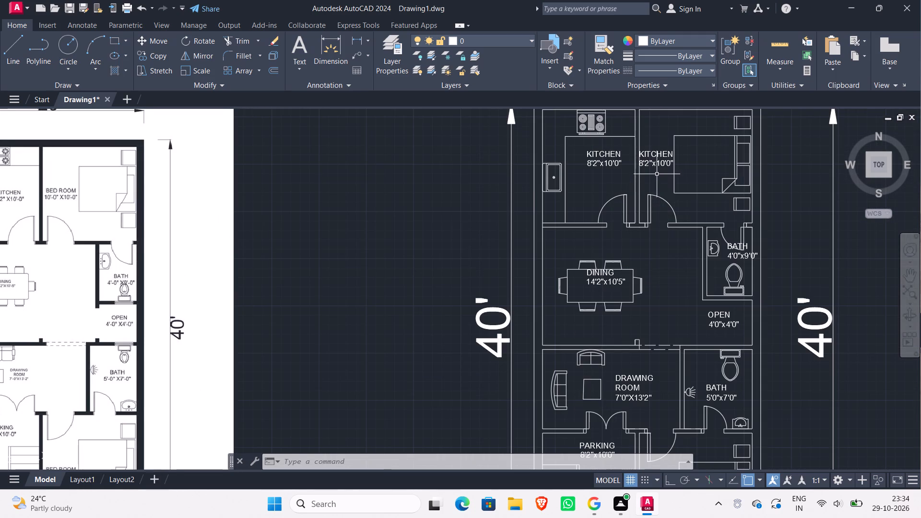
click(659, 172)
click(650, 150)
text(MTE)
key(Return)
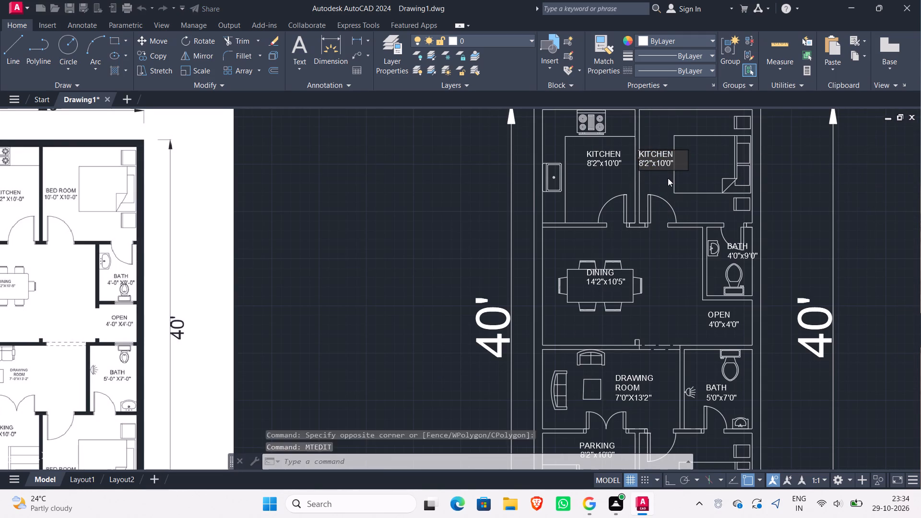
drag(678, 164, 636, 150)
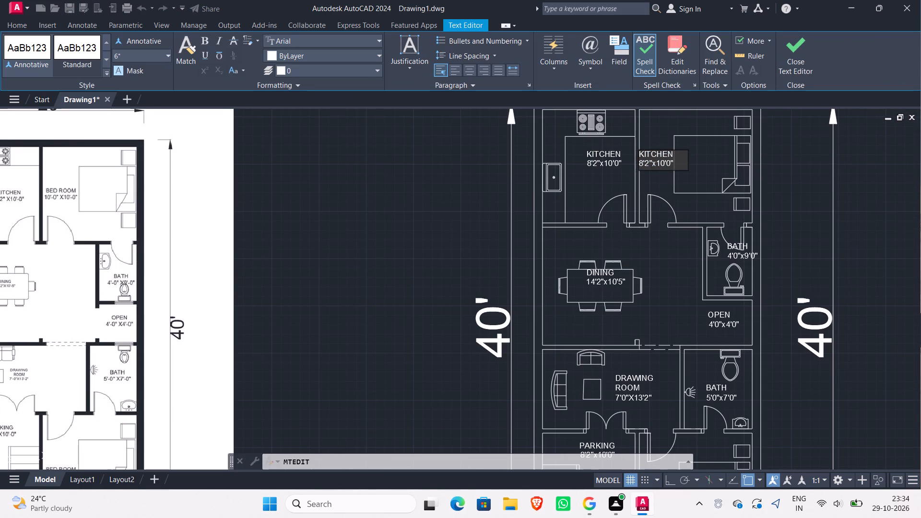
drag(636, 150, 635, 150)
key(BackSpace)
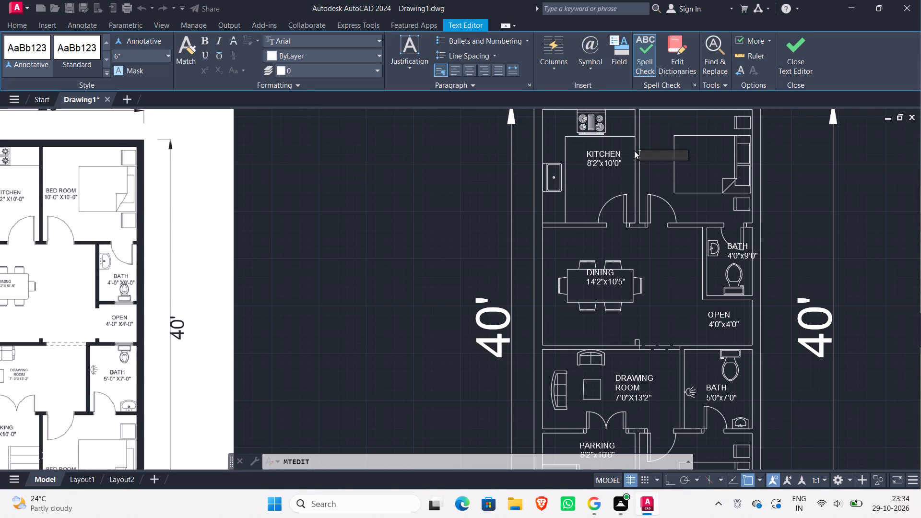
text(BEDROOM)
Add the size 10'0"x10'0" on a second line of the upper bedroom label and finish editing the text.
key(Return)
text(10)
key(apostrophe)
key(0)
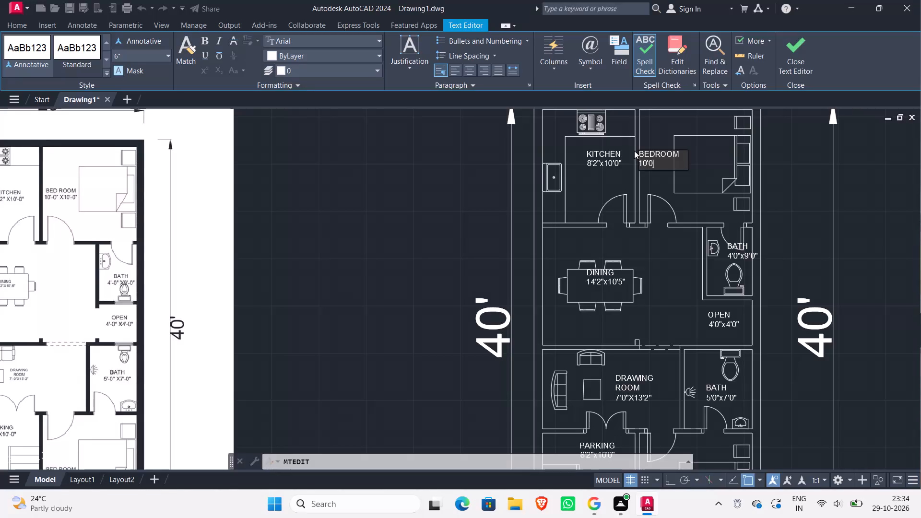
key(shift+quotedbl)
key(shift+x)
text(10'0")
click(662, 189)
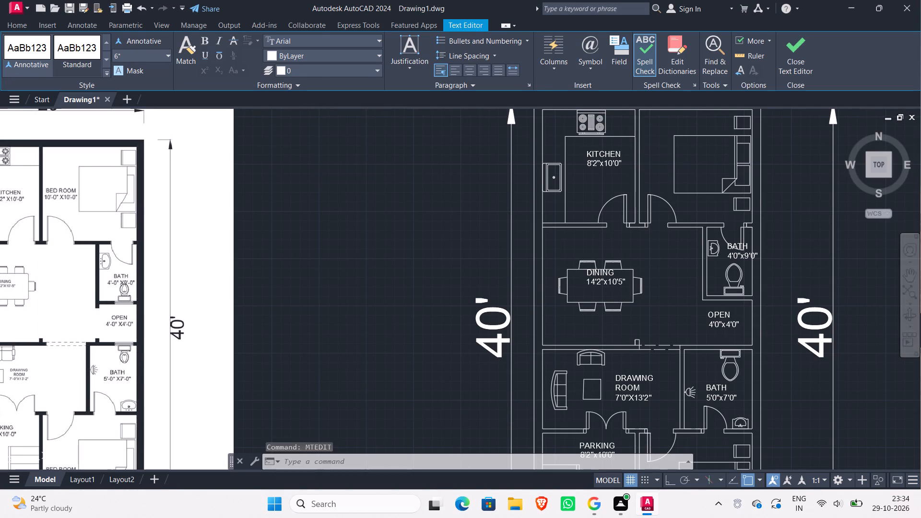
Copy the upper bedroom label to the empty space above the plan's 20' dimension.
scroll(662, 189, down, 1)
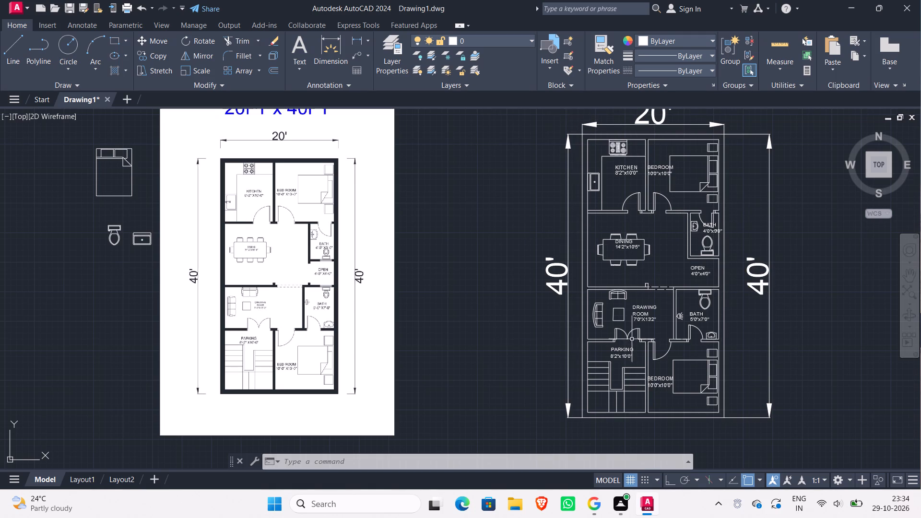
scroll(506, 276, down, 2)
scroll(506, 276, up, 1)
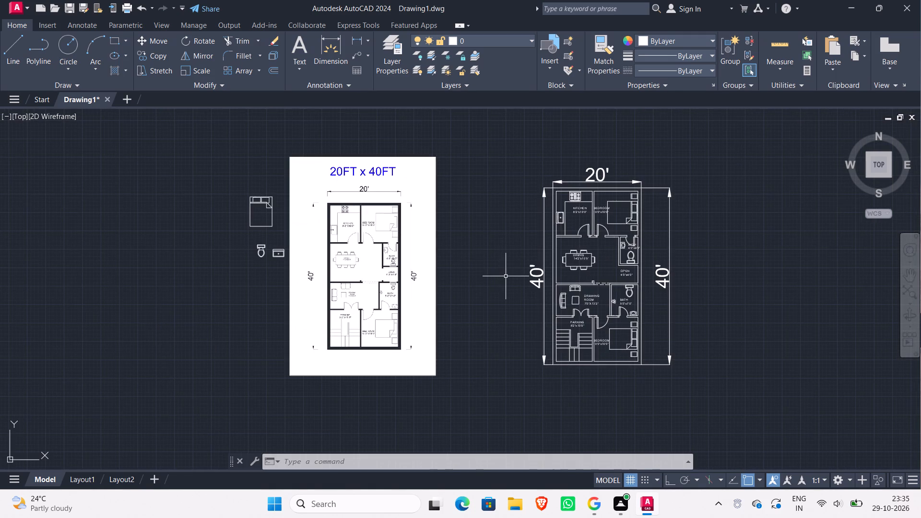
scroll(617, 200, up, 1)
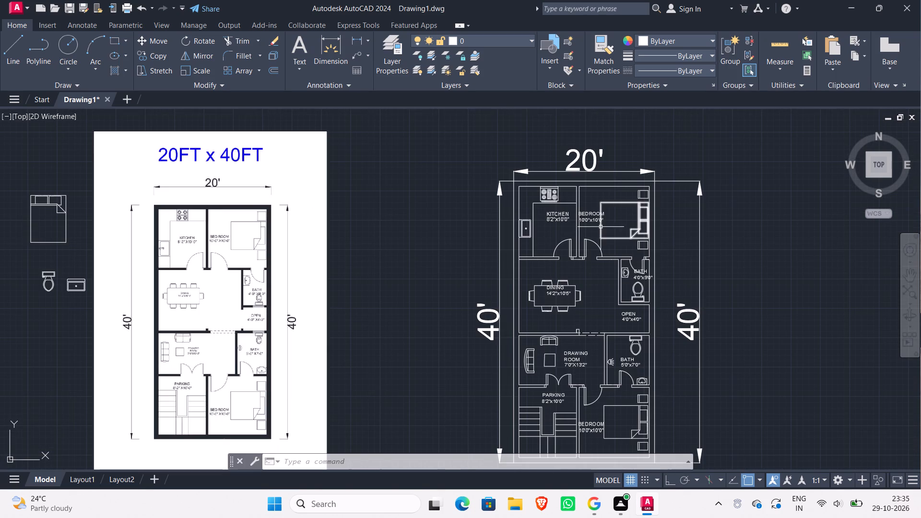
click(596, 224)
click(588, 211)
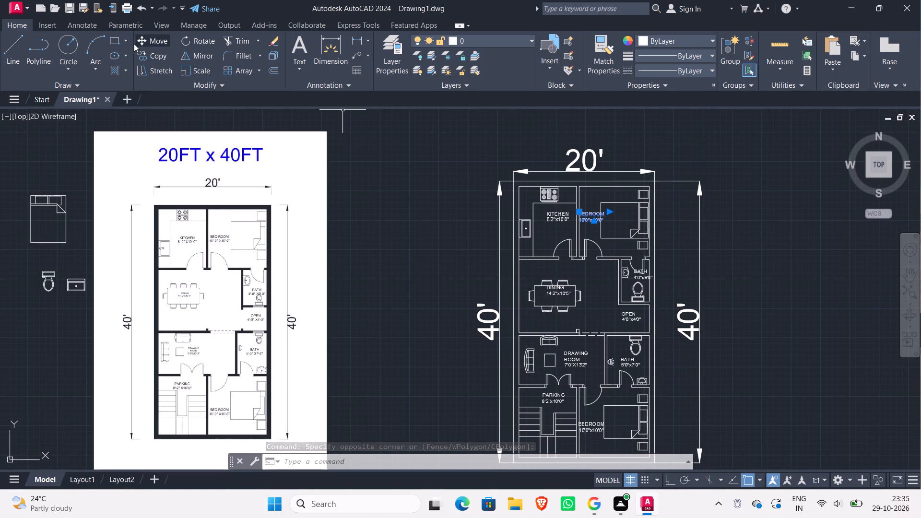
click(155, 51)
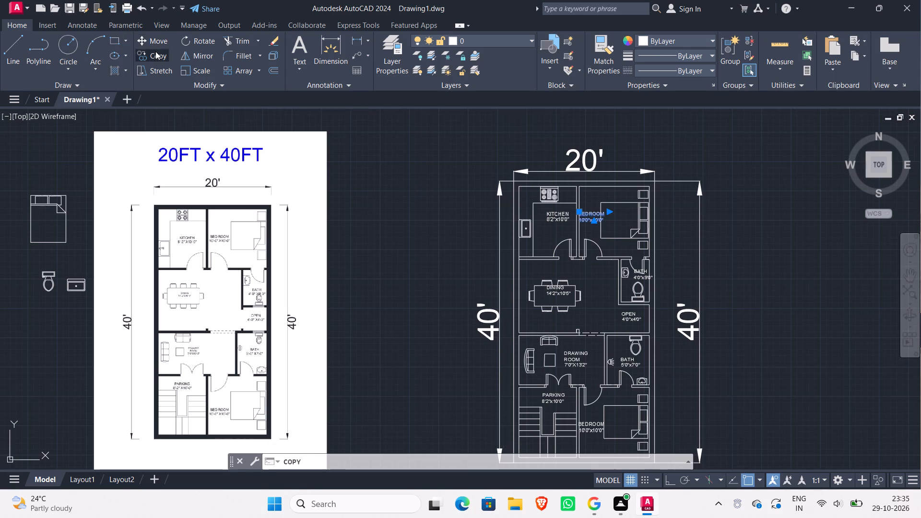
click(593, 216)
scroll(527, 150, down, 1)
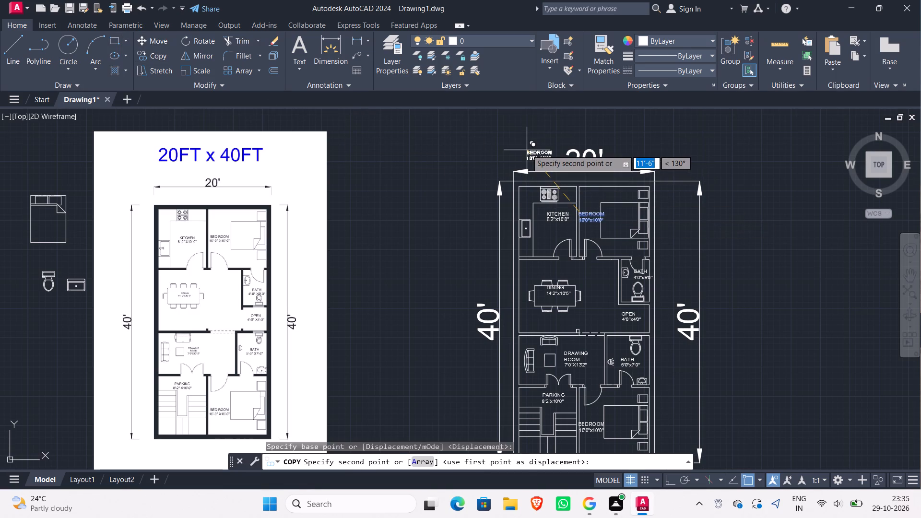
middle_drag(539, 129, 464, 170)
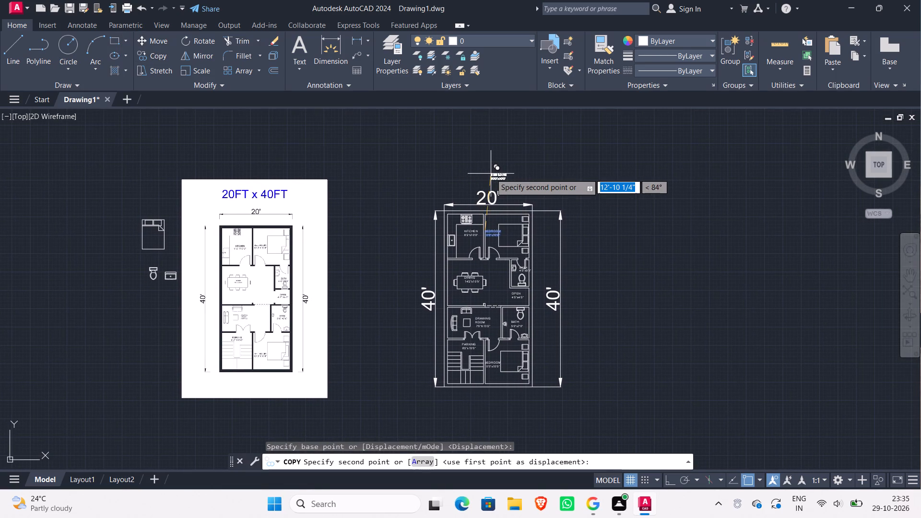
click(480, 174)
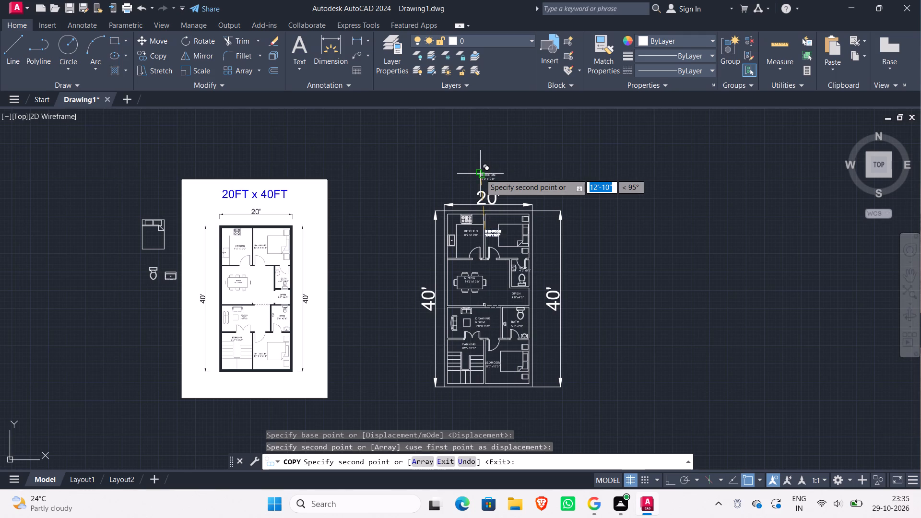
key(Escape)
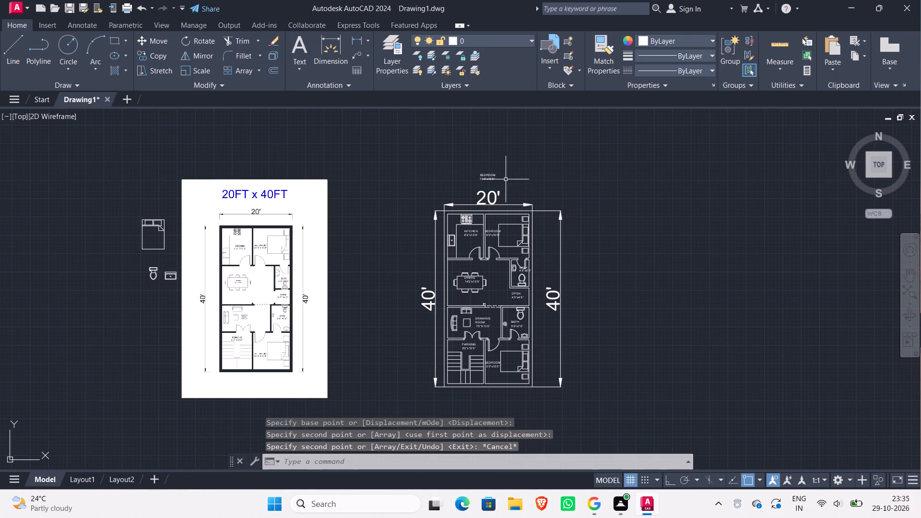
Replace the whole text of the copied bedroom label above the 20' dimension with 20FTx40FT.
scroll(506, 179, up, 3)
scroll(495, 182, down, 1)
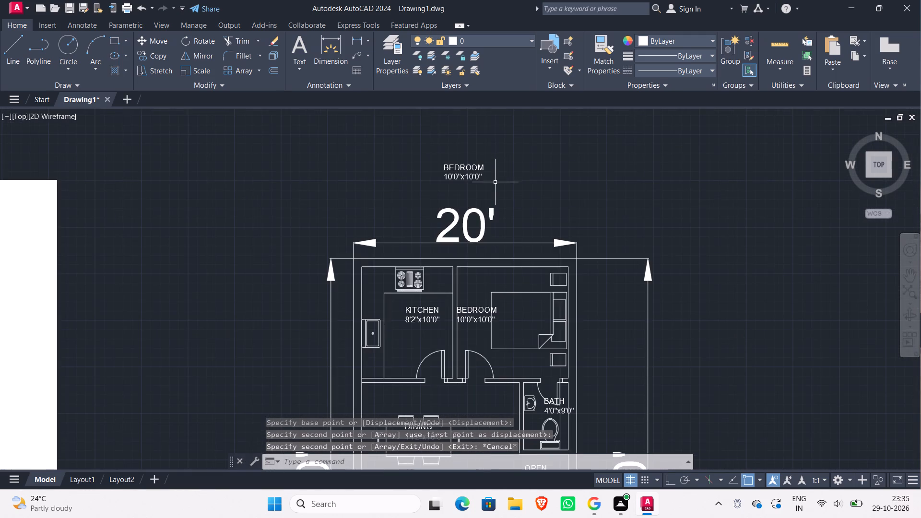
scroll(495, 182, down, 1)
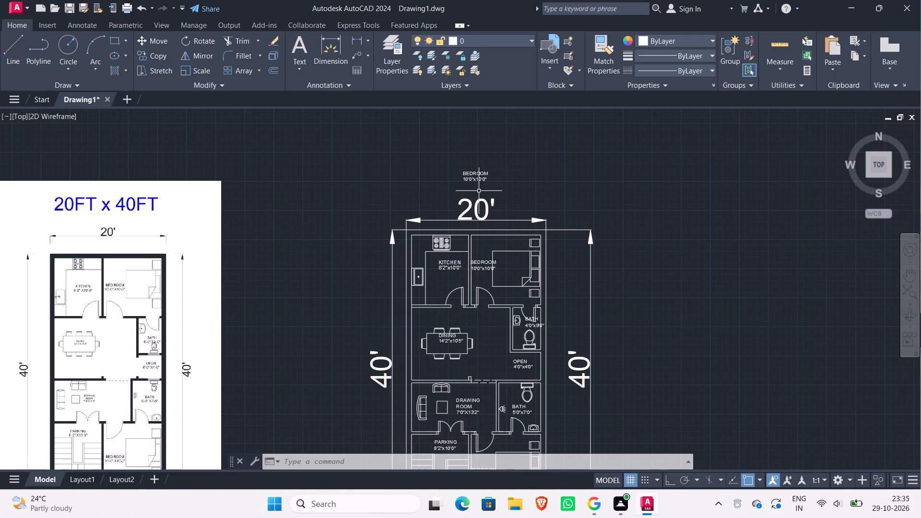
click(481, 177)
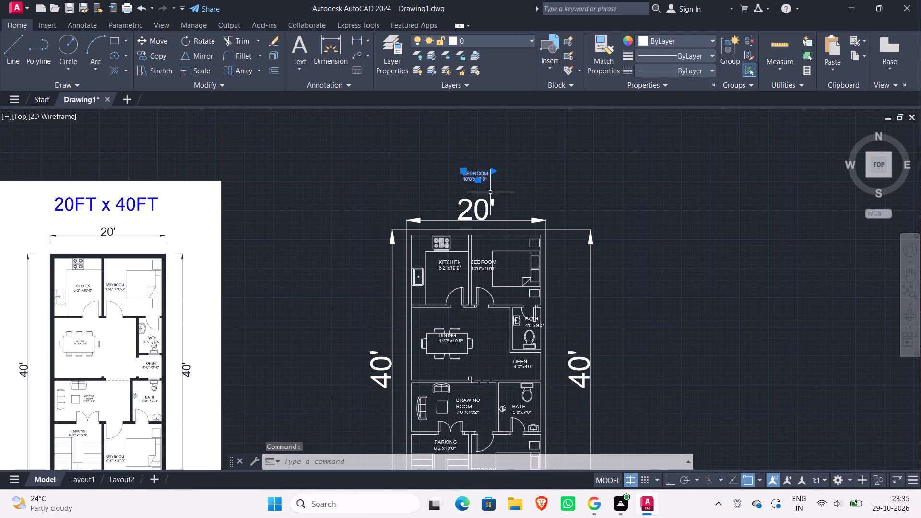
text(MTE)
key(Return)
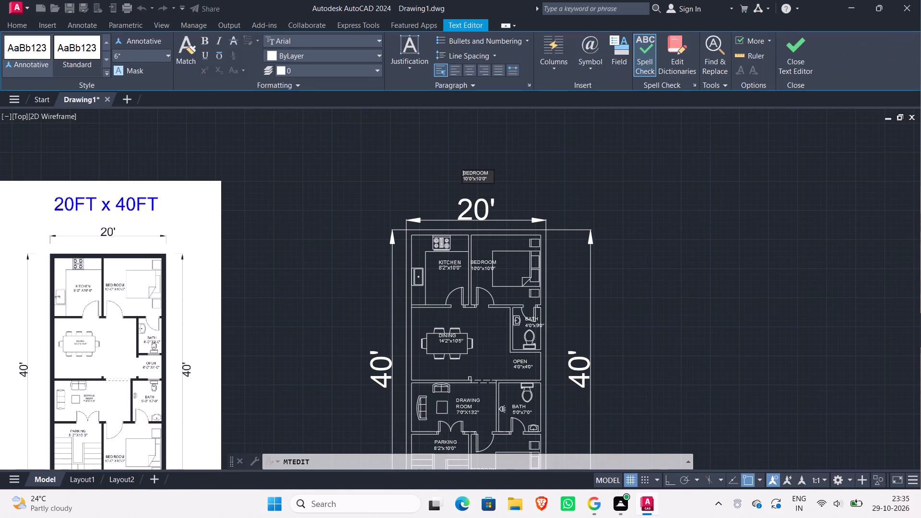
drag(492, 180, 453, 164)
key(BackSpace)
text(20)
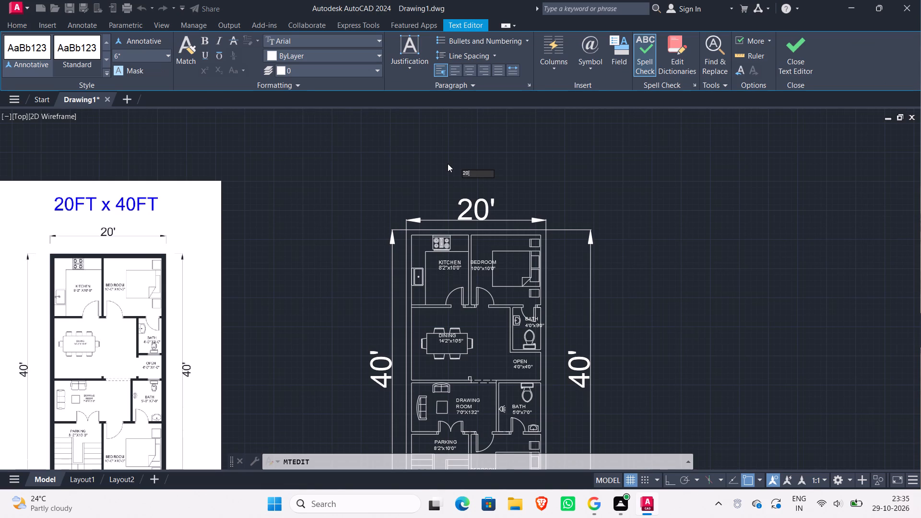
text(FT)
key(shift+x)
text(40)
text(FT)
Set the text height of the 20FTx40FT title to 2' and finish editing the text.
scroll(487, 174, up, 2)
drag(487, 174, 416, 161)
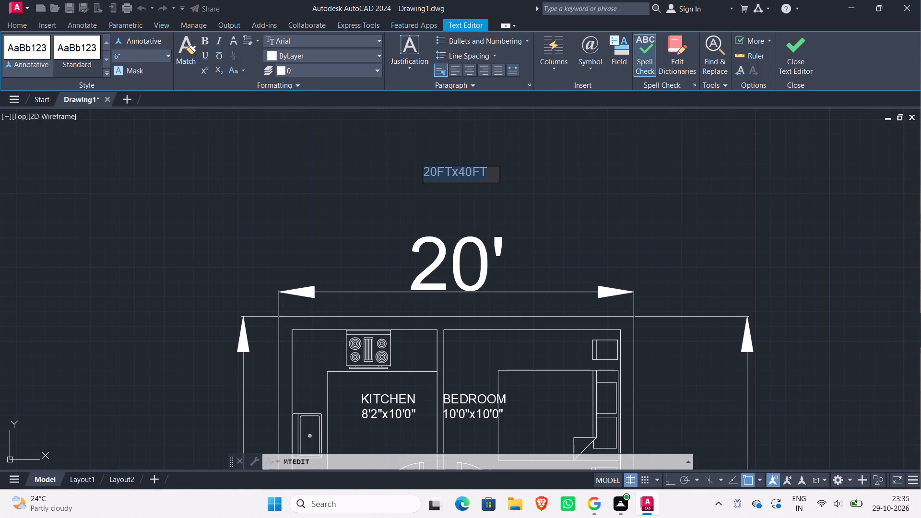
click(129, 54)
key(BackSpace)
text(2')
key(Return)
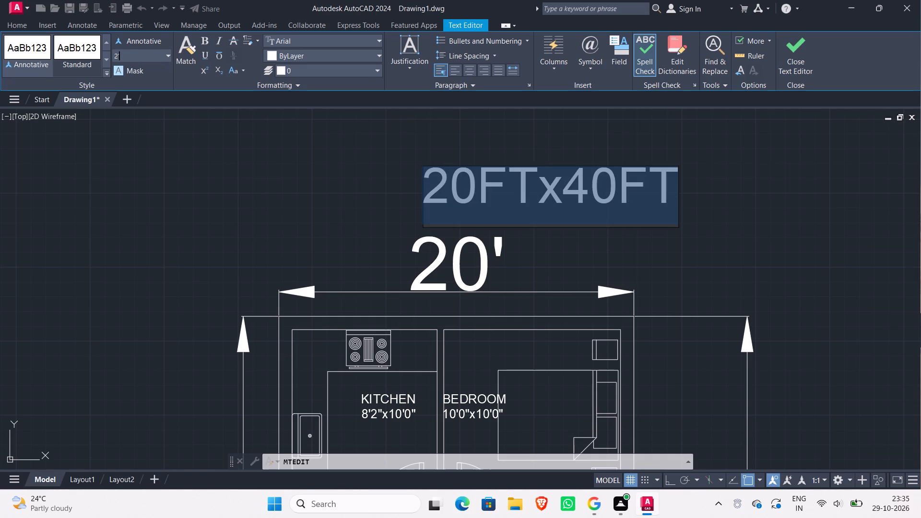
scroll(170, 34, down, 2)
scroll(340, 177, down, 3)
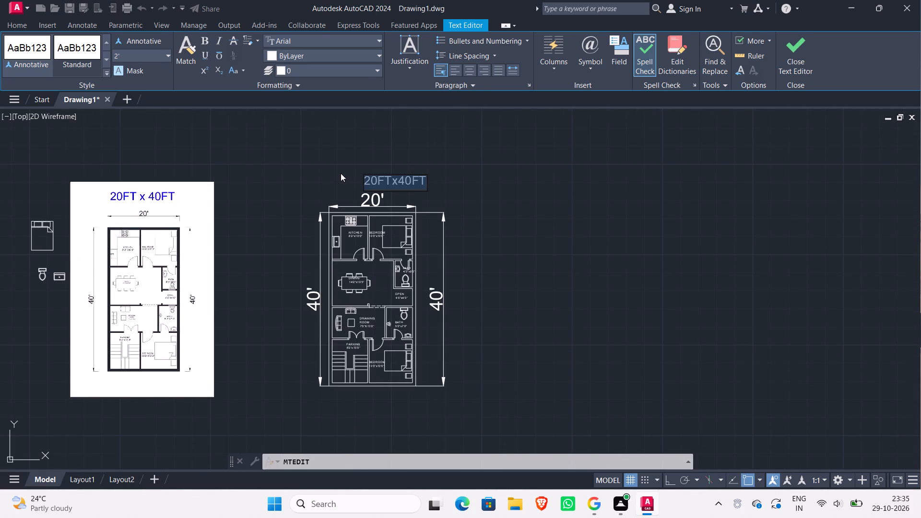
click(341, 173)
Move the 20FTx40FT title sideways so it sits centred above the plan's 20' dimension.
click(438, 184)
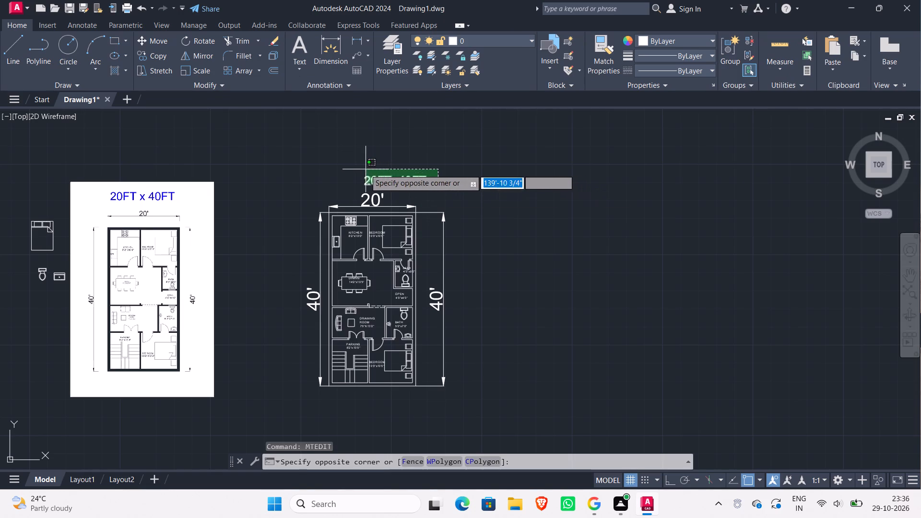
click(361, 168)
key(m)
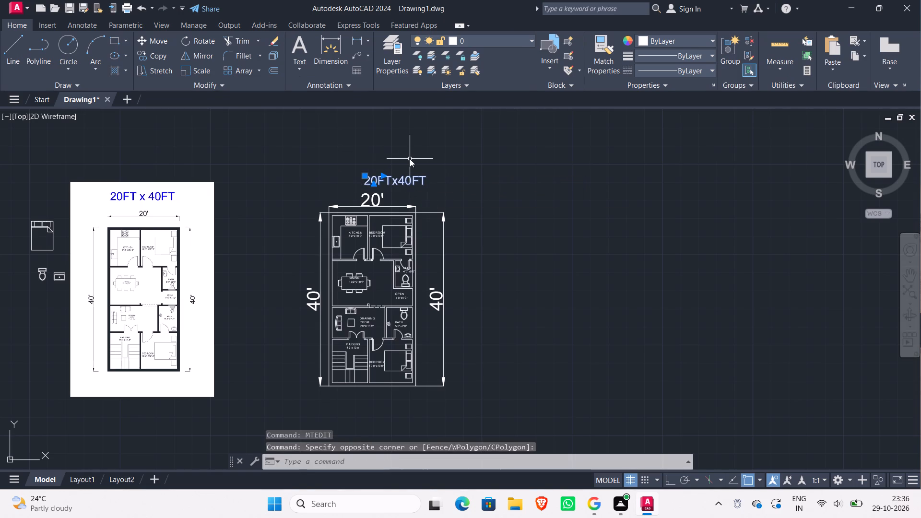
key(Return)
click(396, 182)
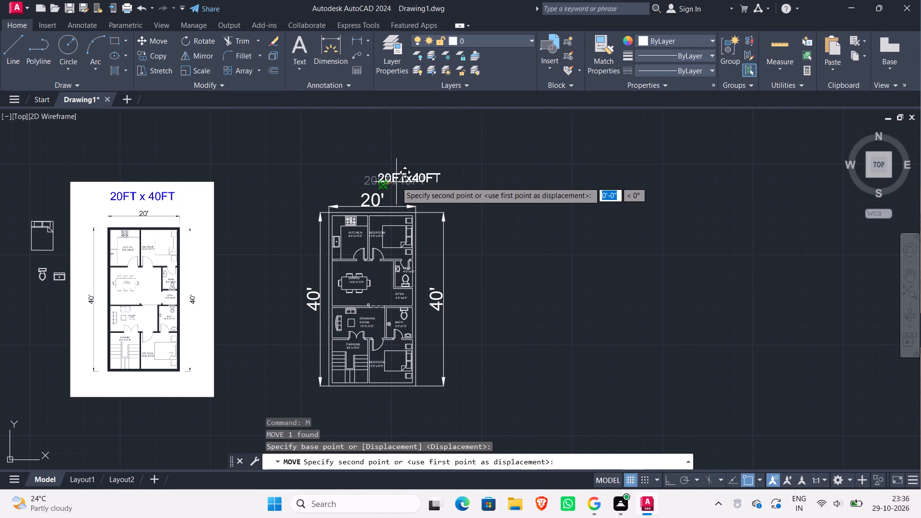
click(363, 182)
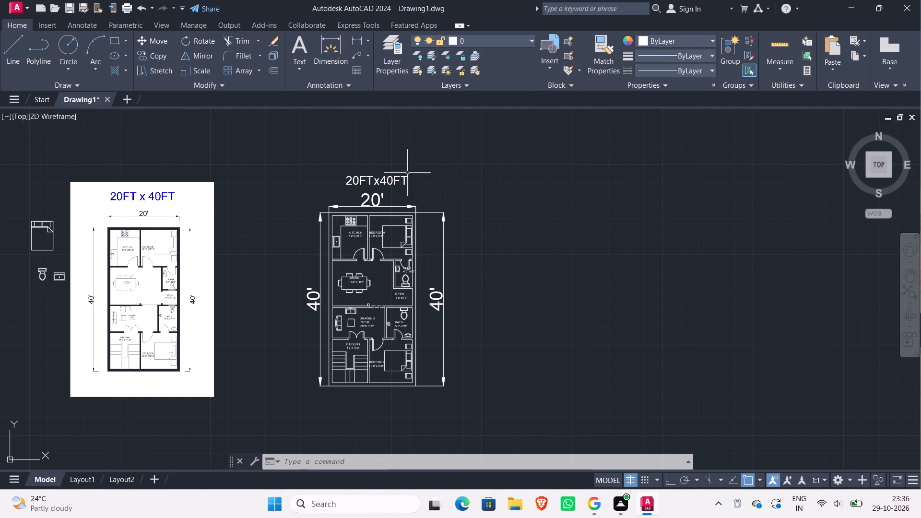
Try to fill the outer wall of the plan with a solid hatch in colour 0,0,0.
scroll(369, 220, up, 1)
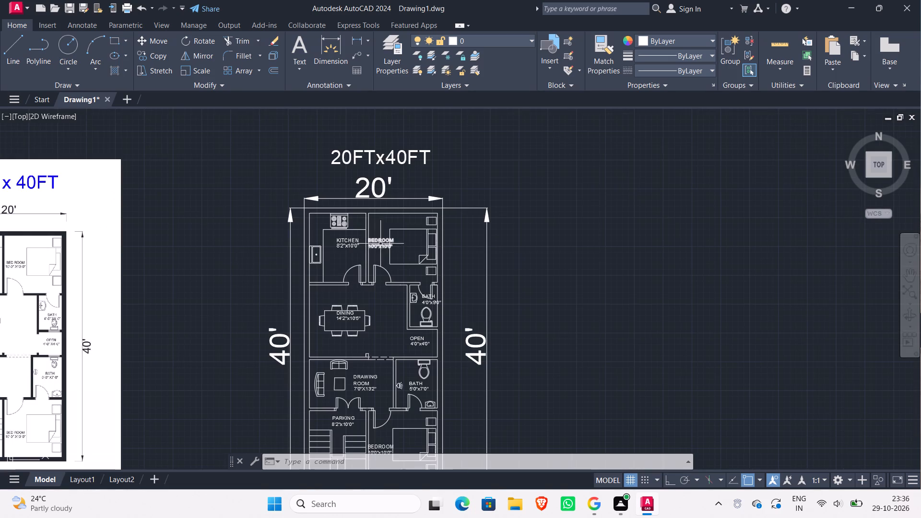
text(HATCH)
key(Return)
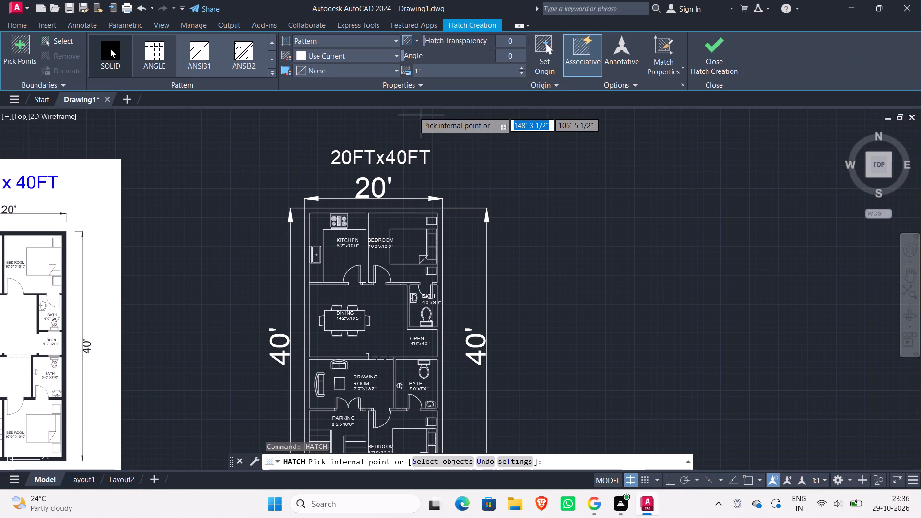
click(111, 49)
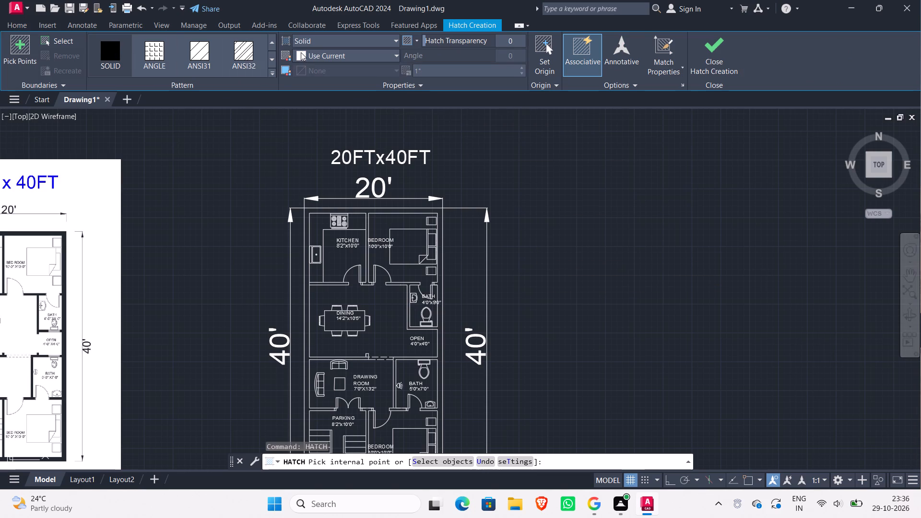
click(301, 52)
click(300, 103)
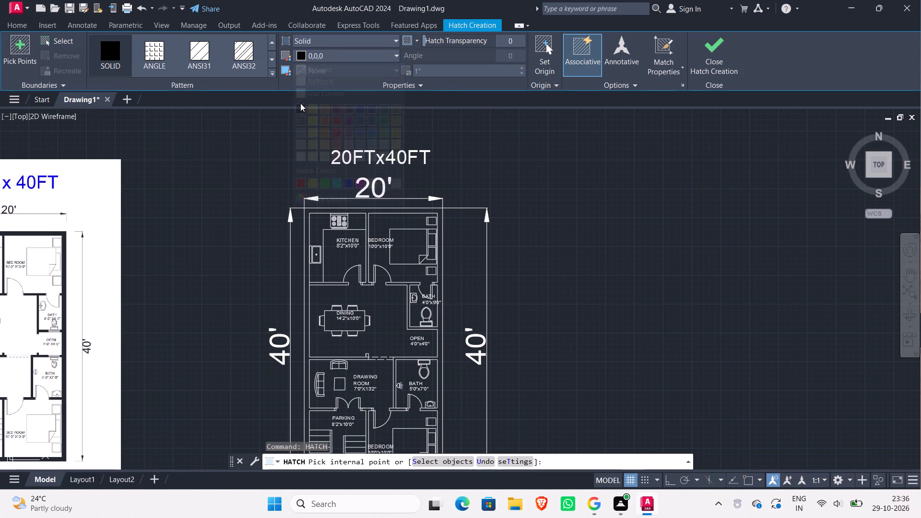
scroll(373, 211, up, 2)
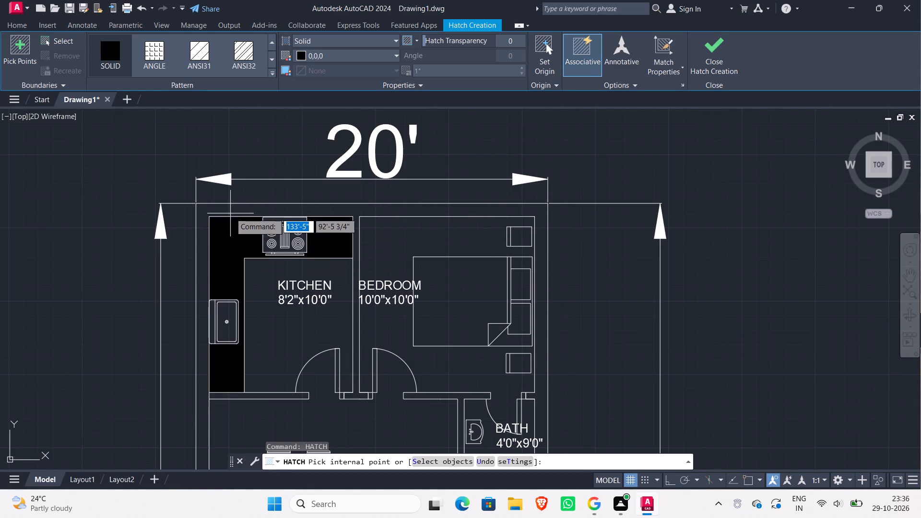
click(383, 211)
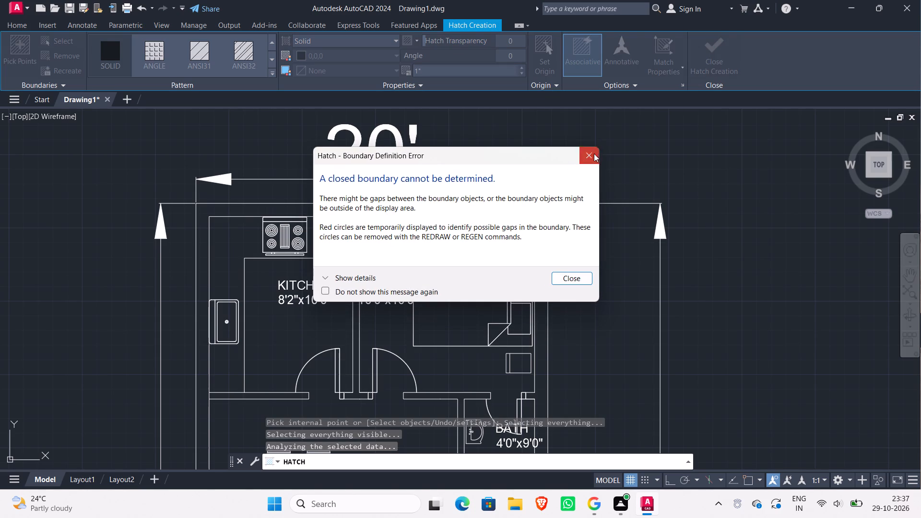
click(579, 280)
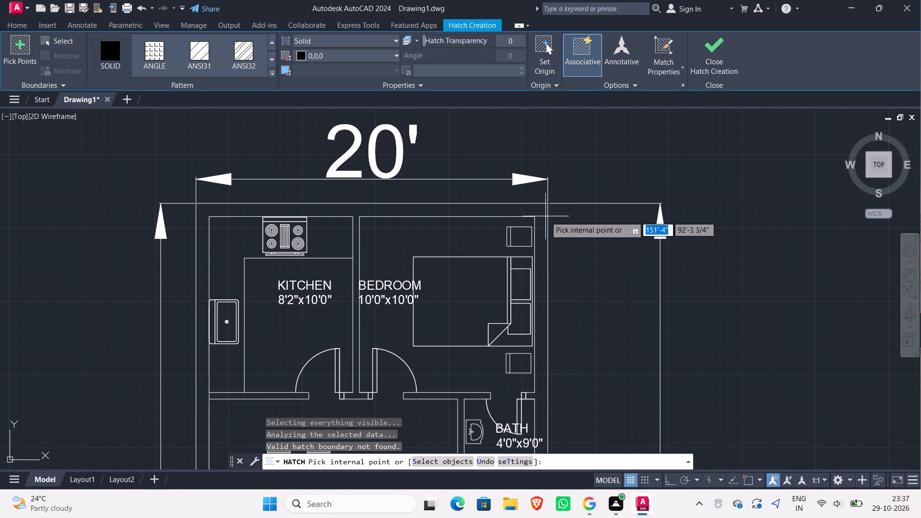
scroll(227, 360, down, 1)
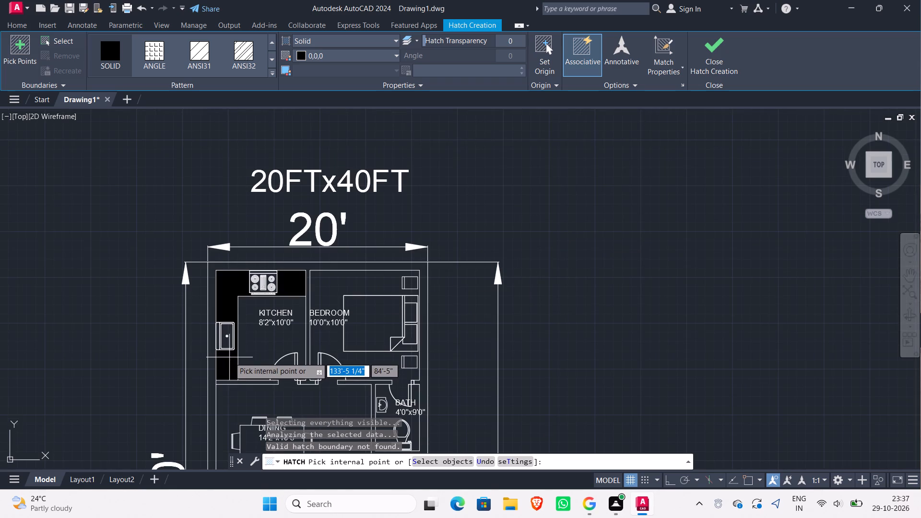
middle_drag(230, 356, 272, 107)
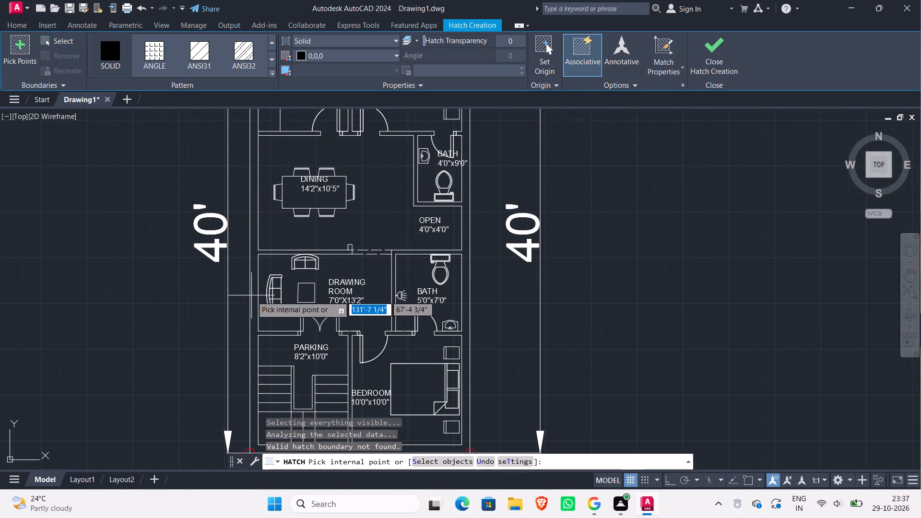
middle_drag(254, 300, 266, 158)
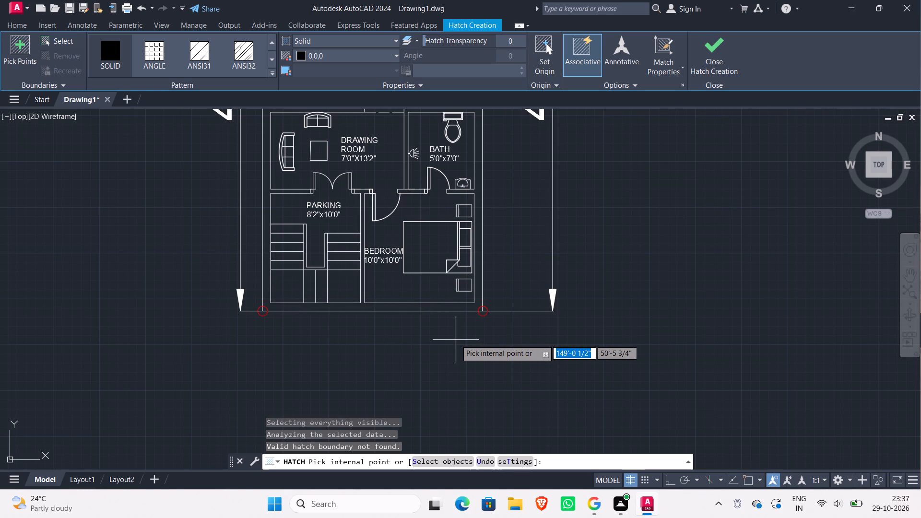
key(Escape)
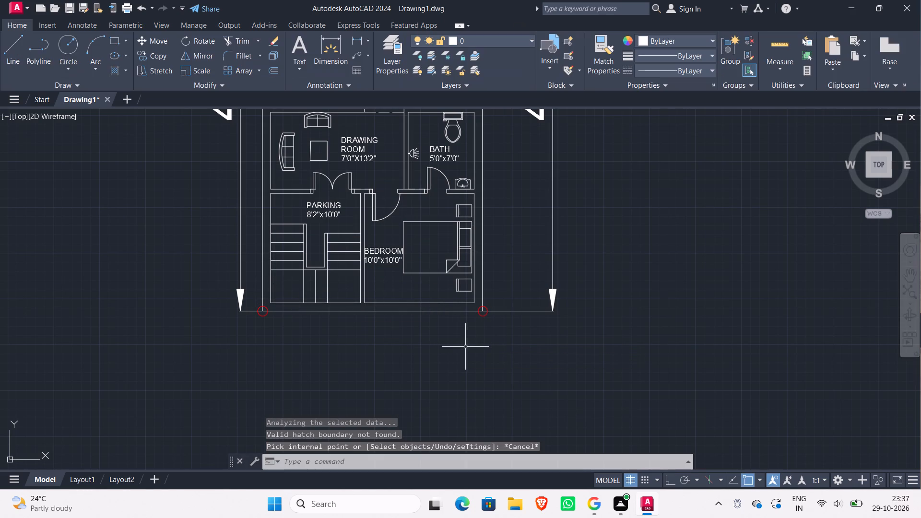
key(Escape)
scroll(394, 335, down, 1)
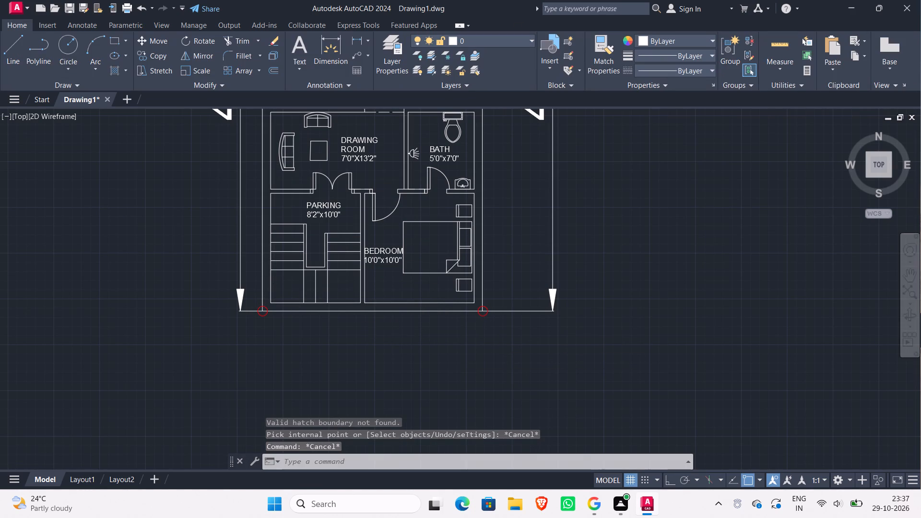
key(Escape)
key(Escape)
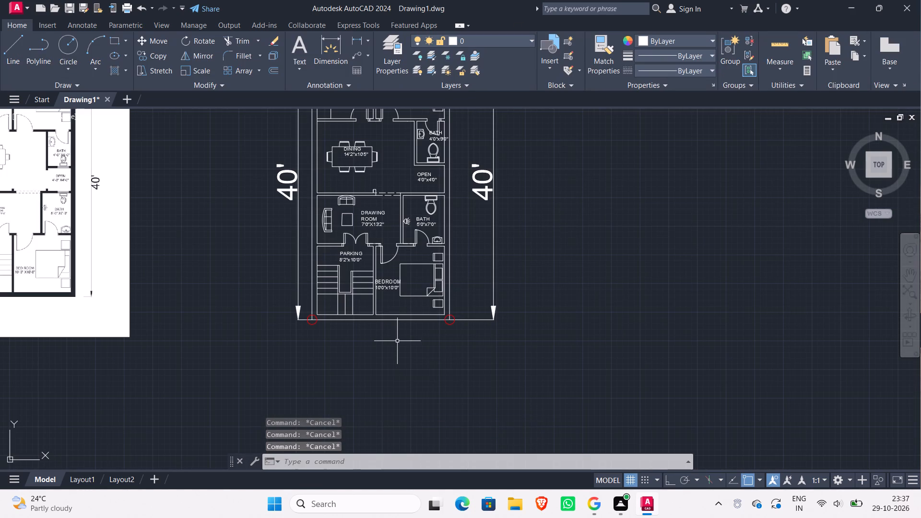
Examine the outer wall's lower-right and lower-left corners up close for gaps in the hatch boundary.
middle_drag(398, 341, 404, 401)
scroll(440, 385, up, 3)
scroll(488, 380, up, 2)
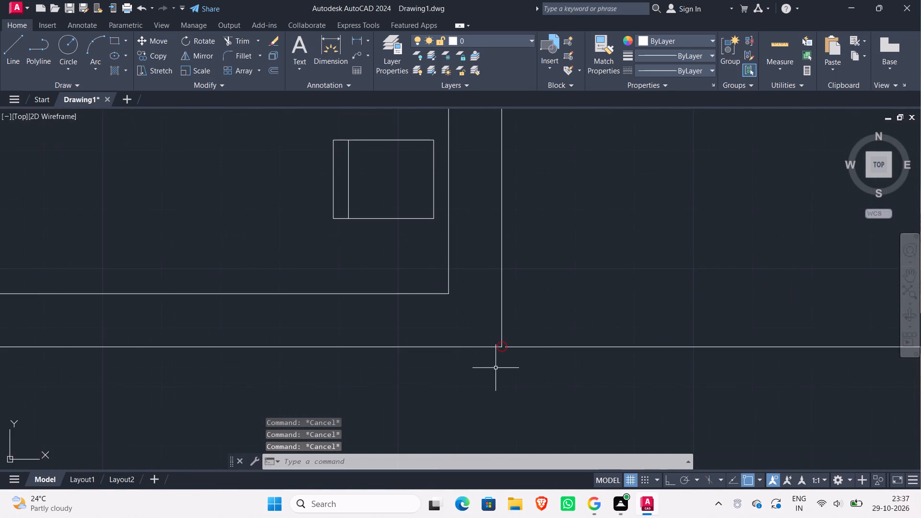
scroll(498, 365, up, 3)
scroll(520, 290, up, 2)
scroll(517, 294, down, 6)
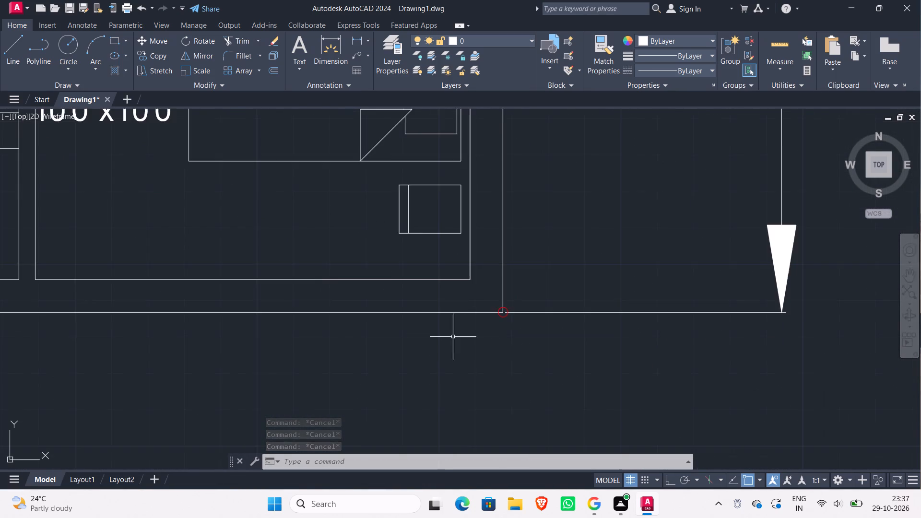
scroll(446, 336, down, 2)
scroll(55, 320, up, 3)
scroll(164, 345, up, 3)
scroll(274, 370, up, 2)
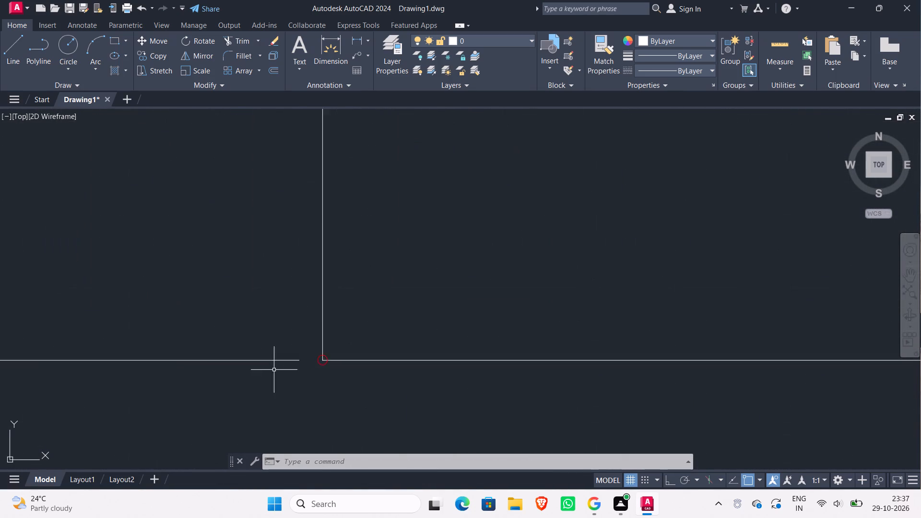
scroll(275, 370, up, 1)
scroll(372, 358, up, 3)
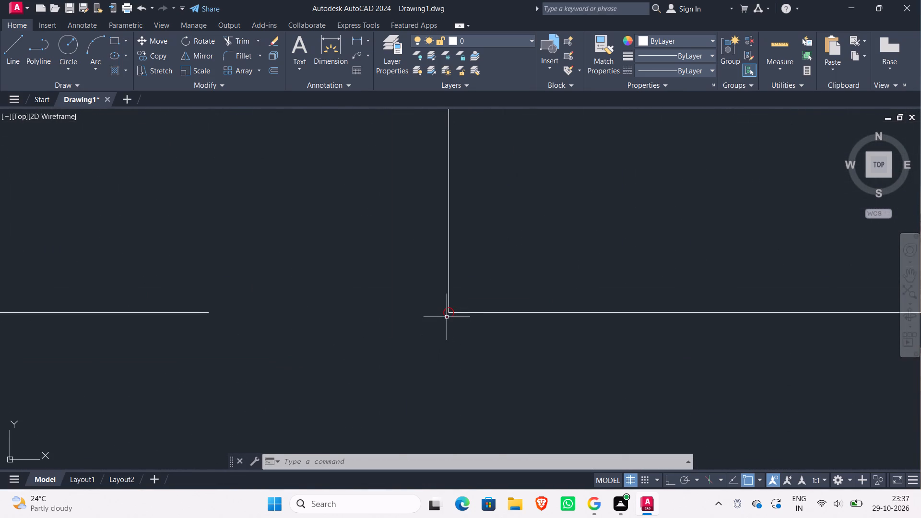
Select the objects meeting at the outer wall's lower-left corner to check them, then clear the selection.
click(447, 317)
key(Escape)
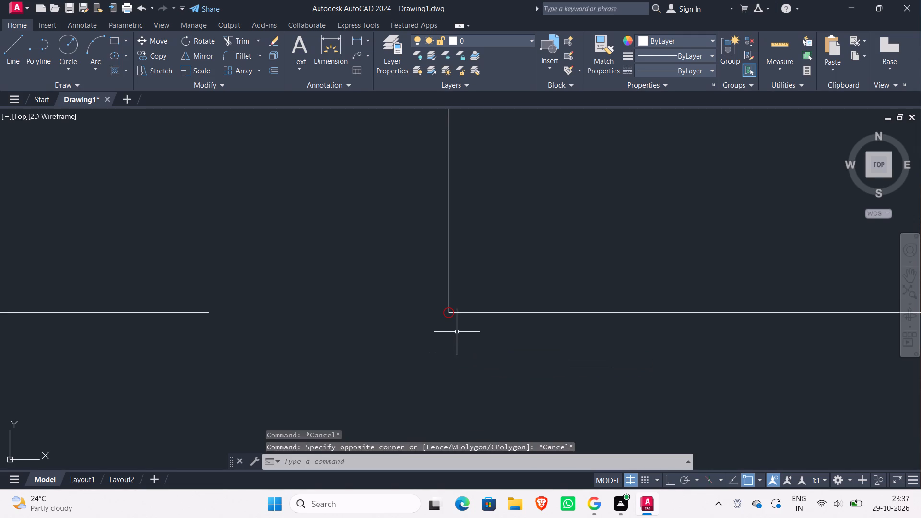
click(456, 327)
click(434, 296)
scroll(475, 370, down, 7)
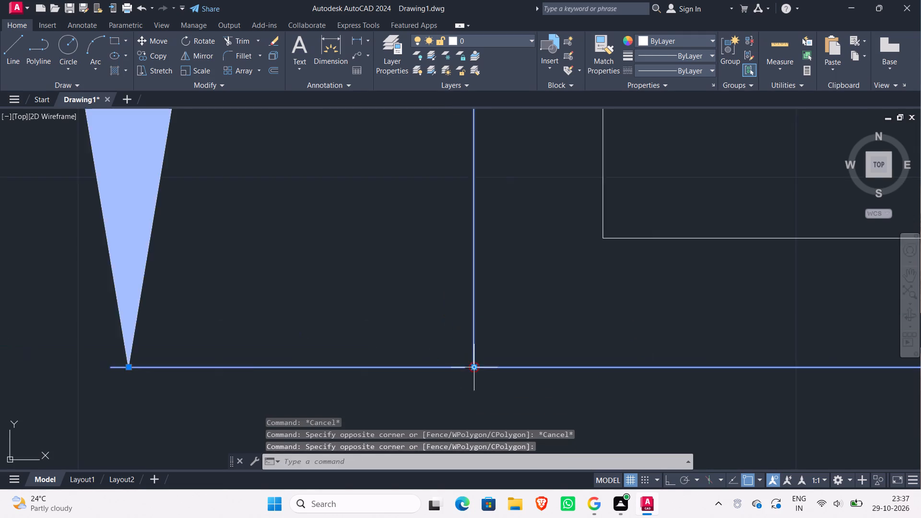
scroll(475, 370, down, 7)
scroll(604, 385, down, 1)
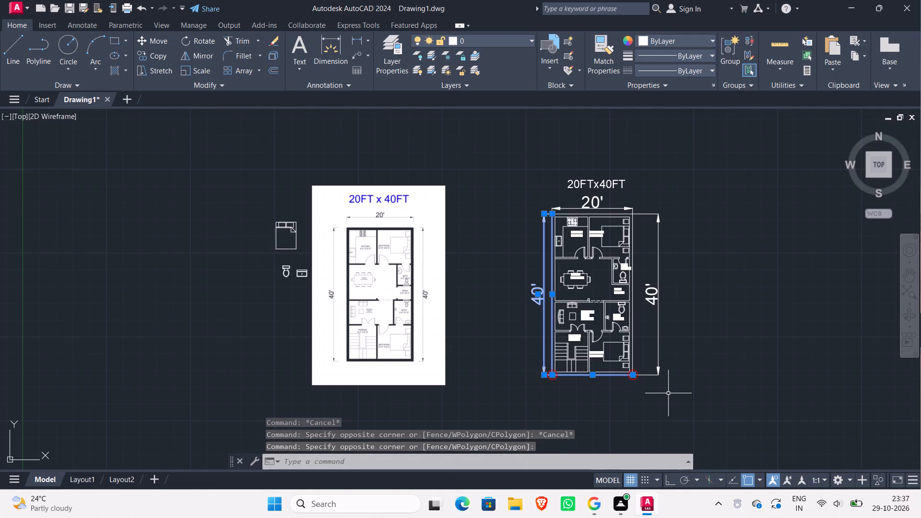
key(Escape)
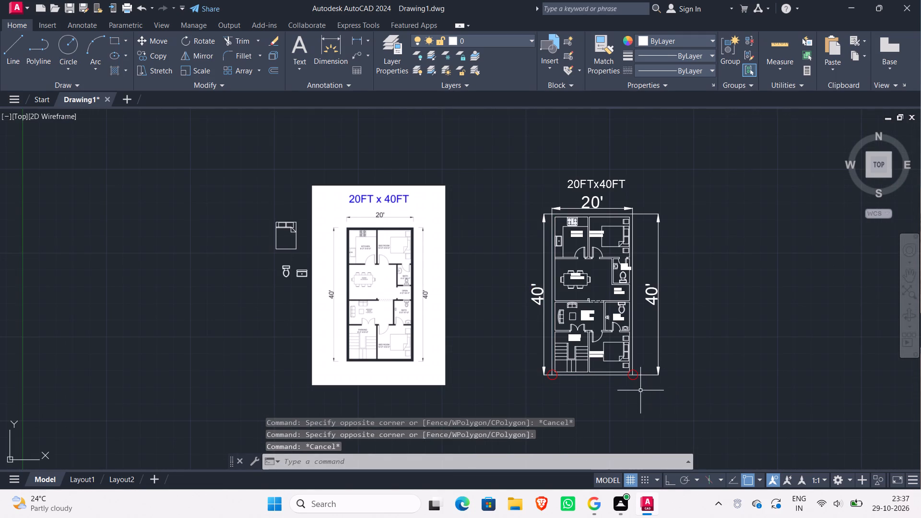
middle_drag(648, 384, 531, 358)
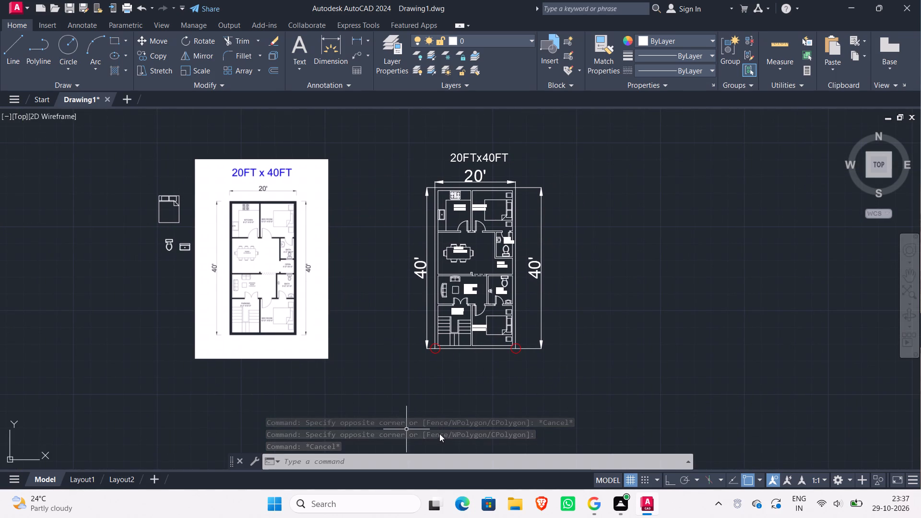
key(Escape)
key(Escape)
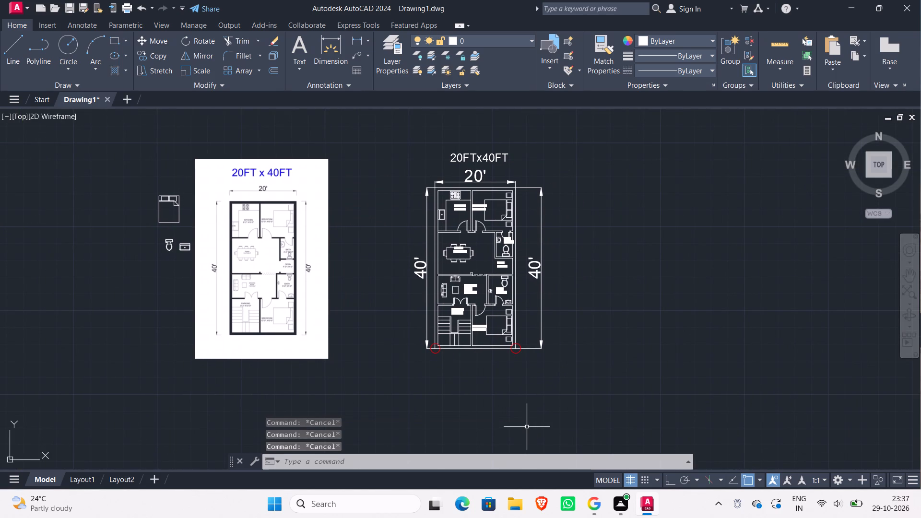
Re-examine the lower-right and lower-left outer wall corners for breaks between the wall lines.
scroll(516, 367, up, 2)
scroll(508, 330, up, 3)
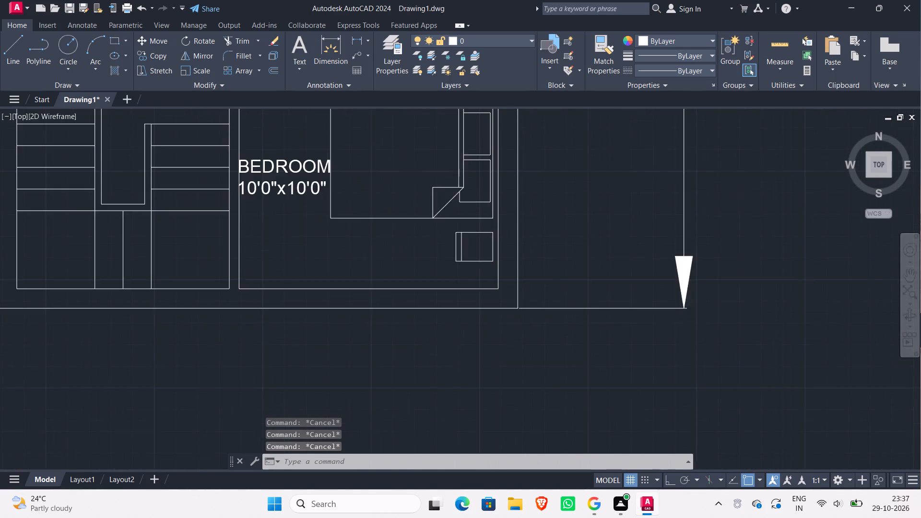
scroll(520, 299, up, 9)
scroll(529, 282, down, 2)
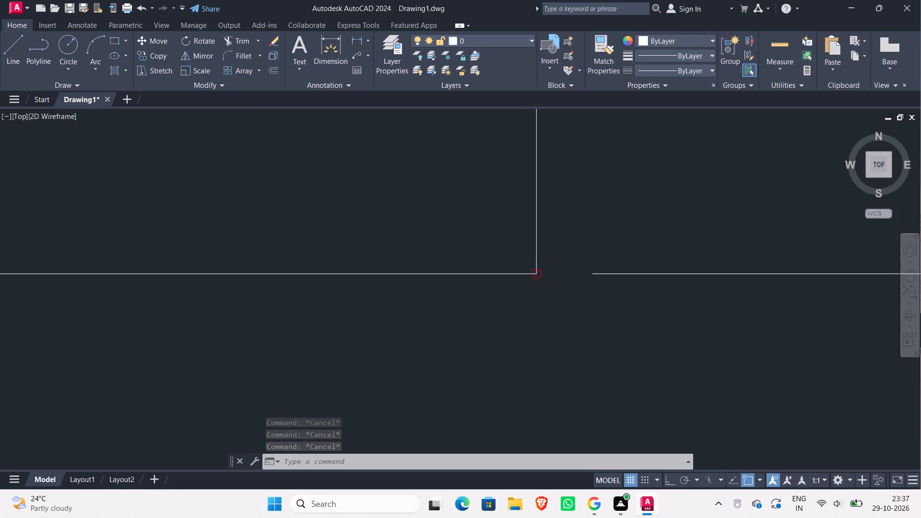
scroll(529, 282, down, 15)
scroll(529, 305, up, 3)
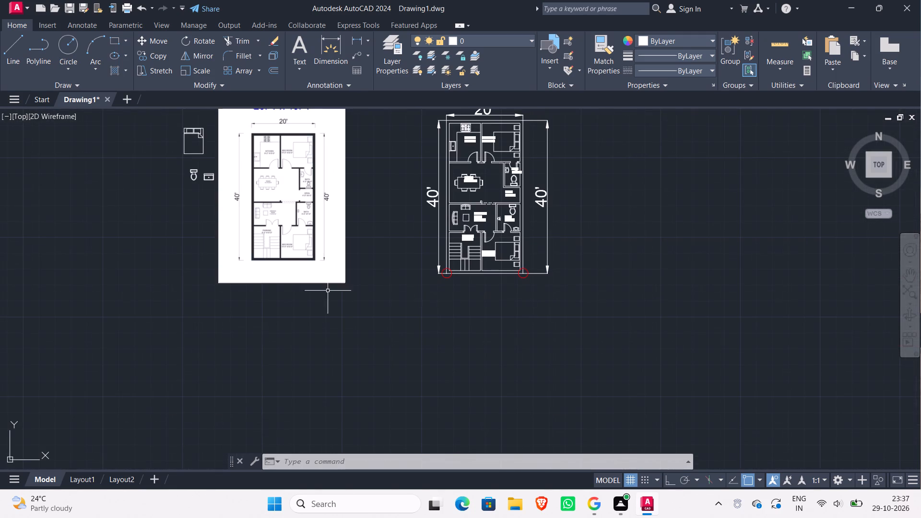
scroll(353, 261, up, 1)
scroll(526, 287, up, 2)
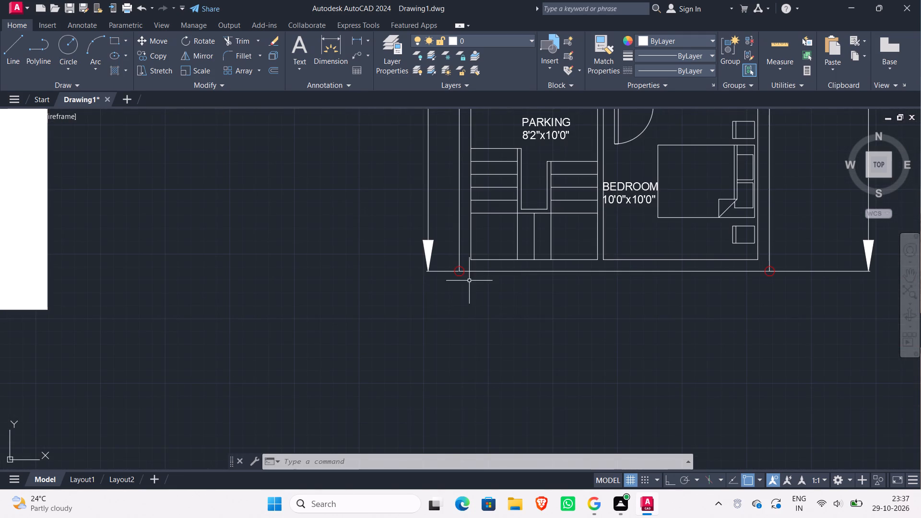
scroll(468, 281, up, 3)
scroll(421, 247, up, 6)
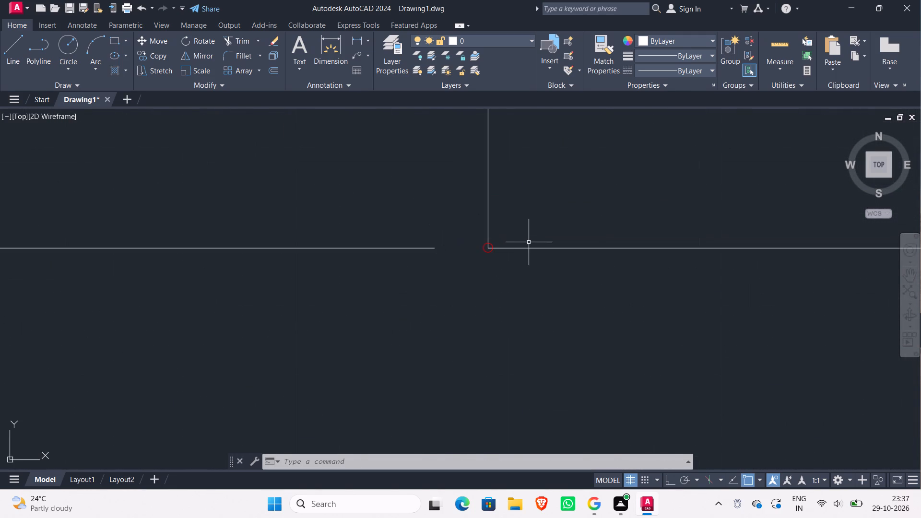
scroll(504, 248, up, 3)
scroll(464, 245, up, 6)
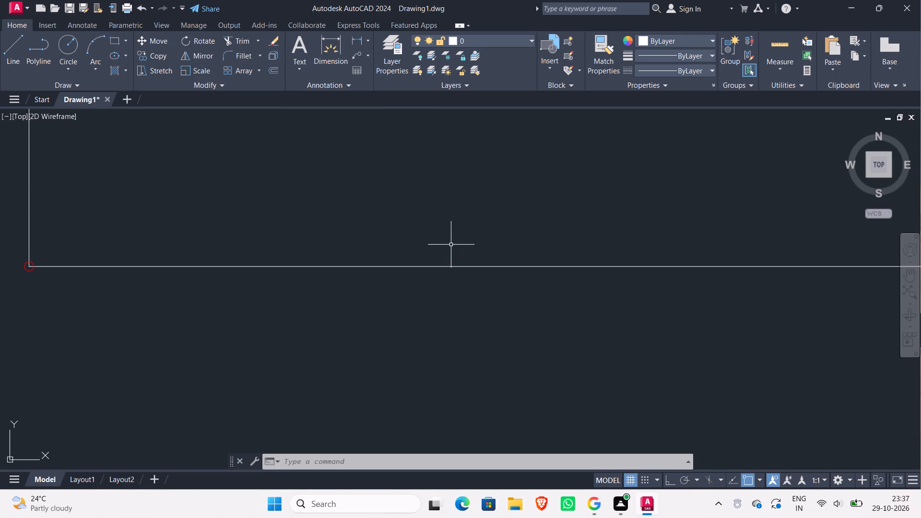
scroll(451, 245, down, 20)
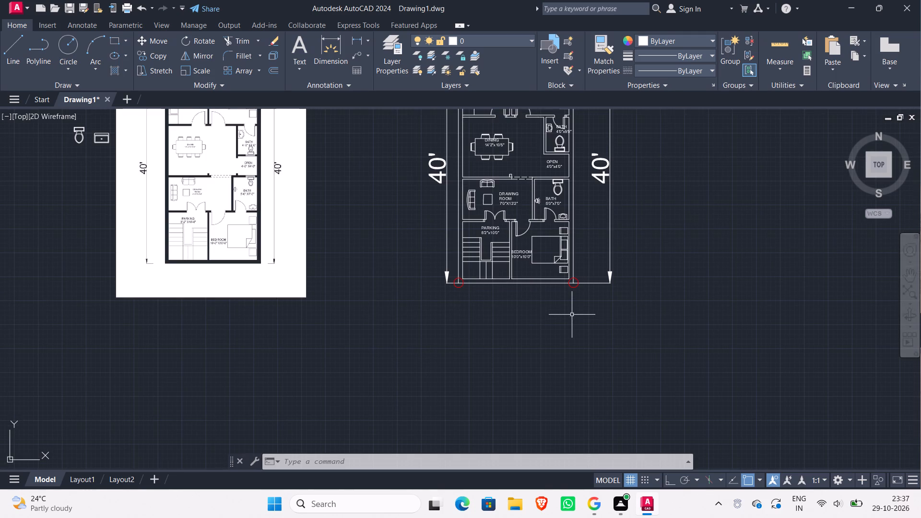
middle_drag(572, 315, 555, 410)
scroll(552, 395, up, 1)
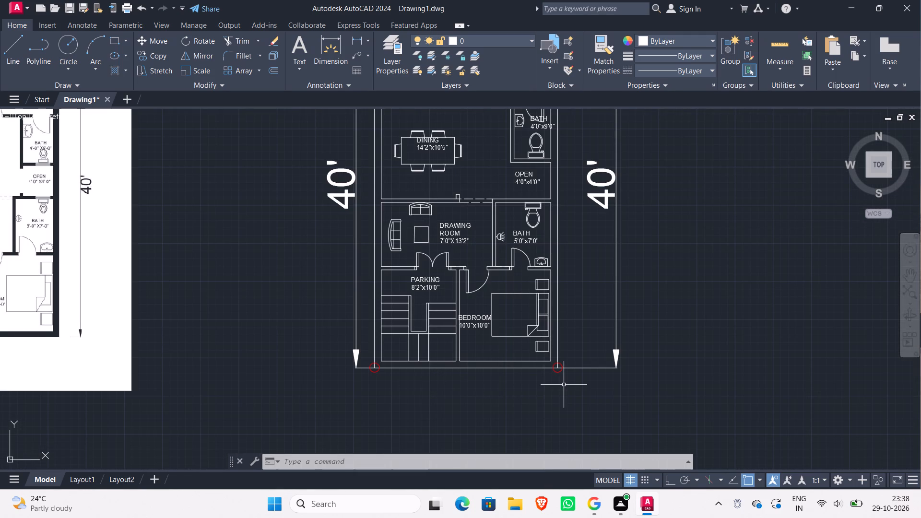
Examine the outer wall's lower-right corner up close for gaps, and compare the whole plan with the reference image.
scroll(552, 376, up, 3)
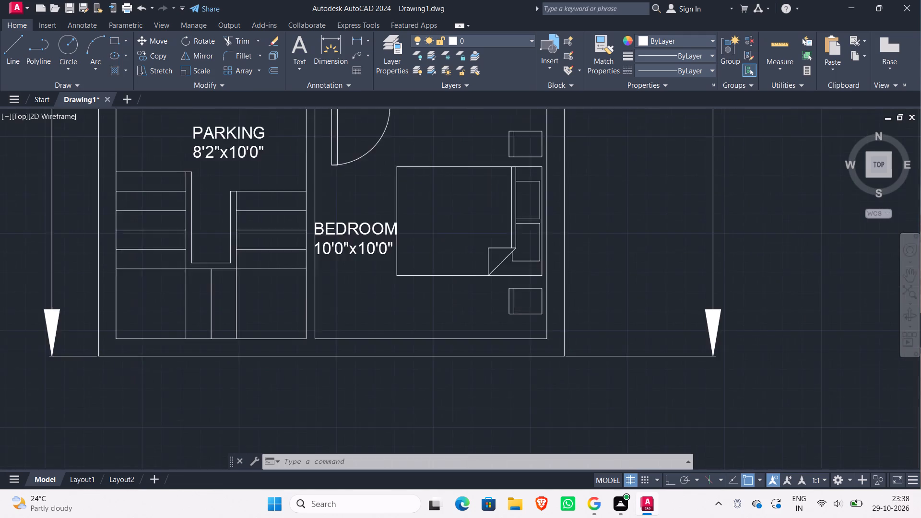
scroll(564, 352, up, 7)
scroll(584, 331, down, 6)
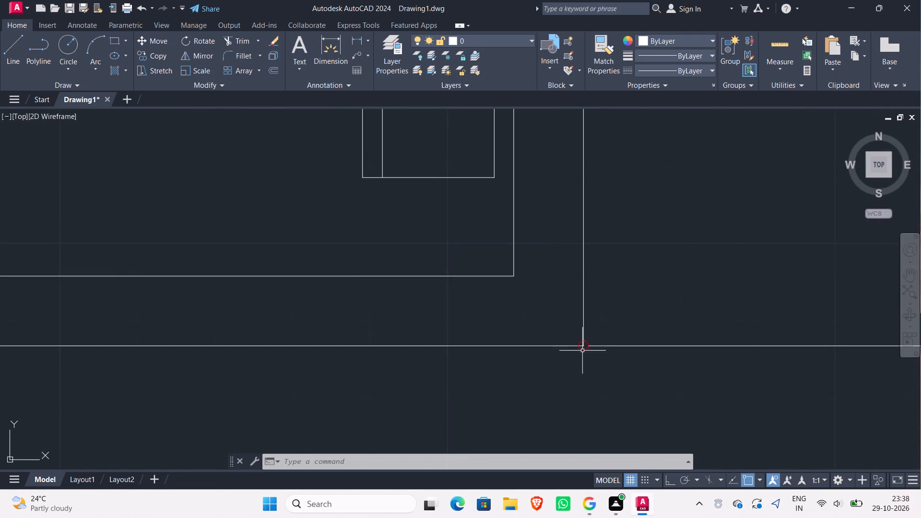
scroll(582, 351, down, 3)
middle_drag(582, 351, 578, 483)
scroll(603, 346, down, 1)
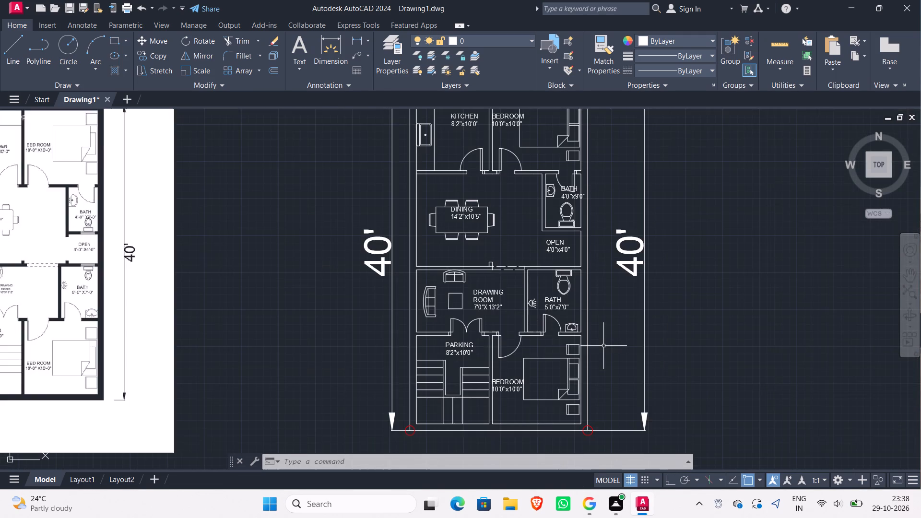
scroll(607, 310, down, 1)
middle_drag(607, 310, 601, 337)
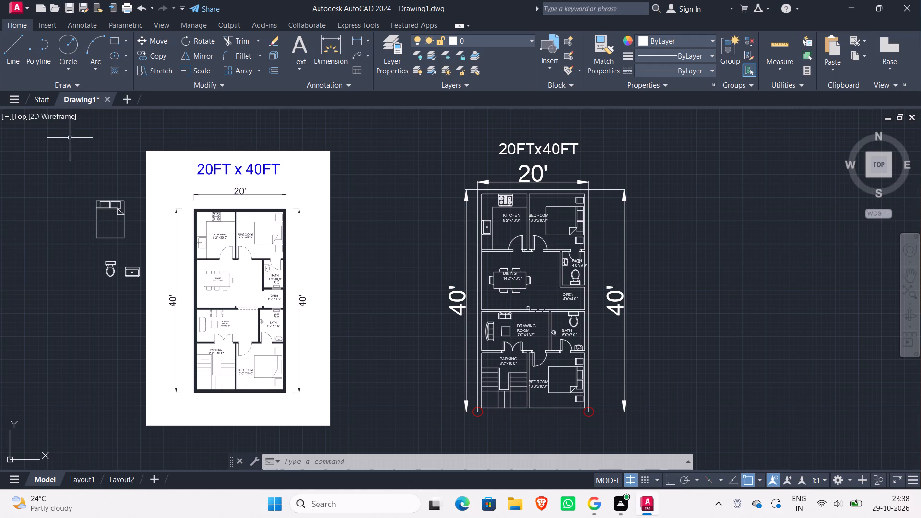
Save the drawing in the Documents folder under the file name "canter cad plan 4".
click(84, 8)
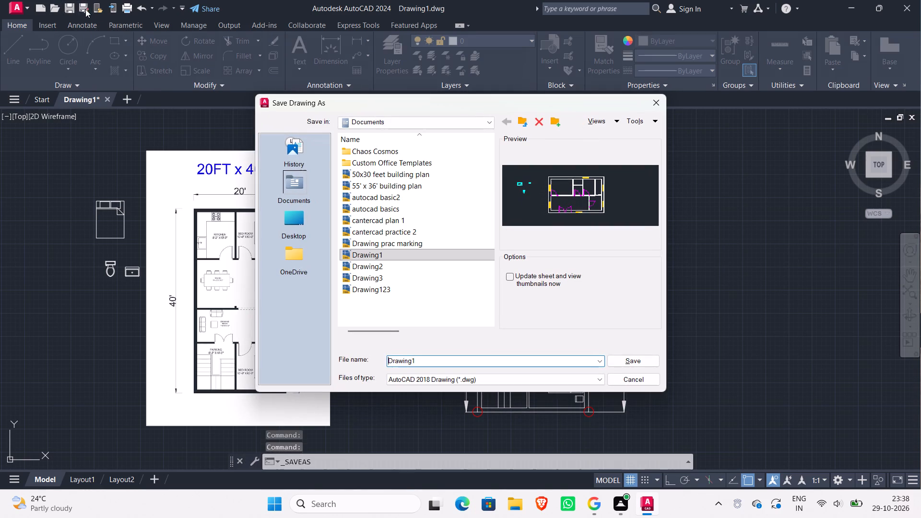
click(428, 362)
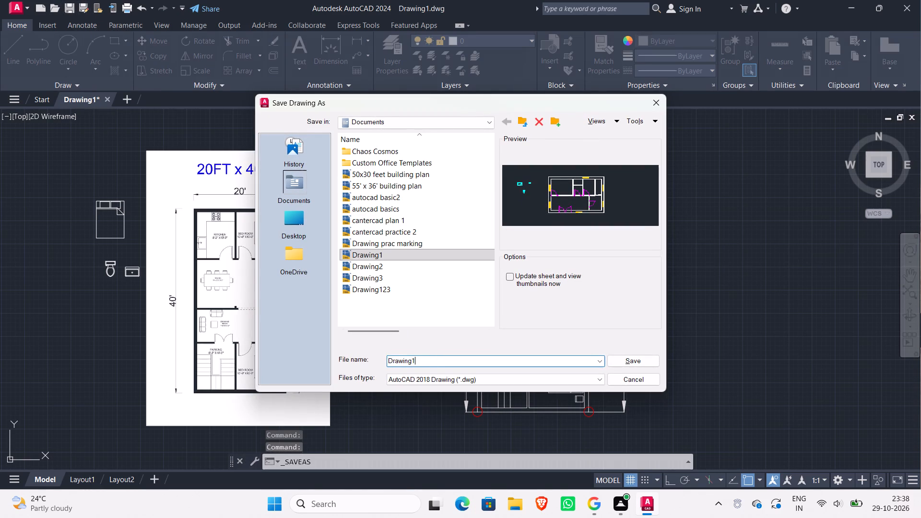
key(BackSpace)
key(BackSpace)
key(BackSpace)
key(BackSpace)
key(BackSpace)
key(BackSpace)
key(BackSpace)
key(BackSpace)
key(BackSpace)
key(BackSpace)
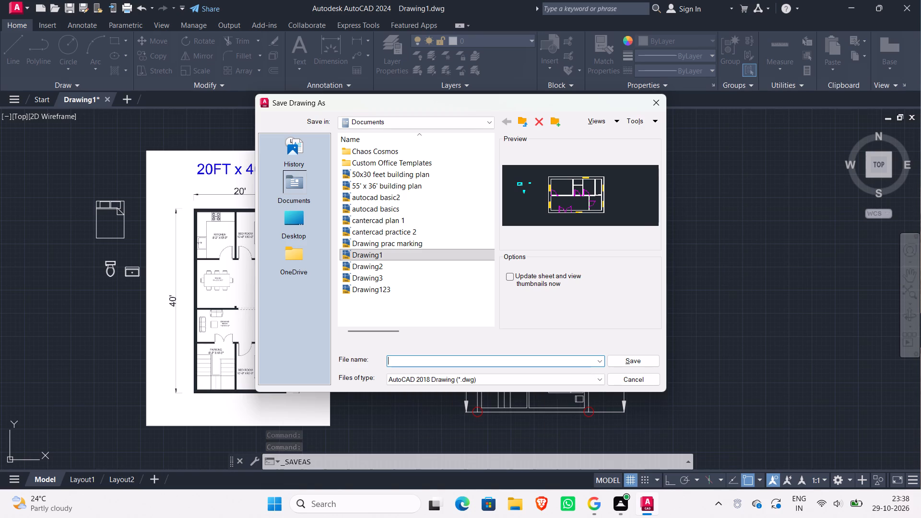
text(CANTER CAD)
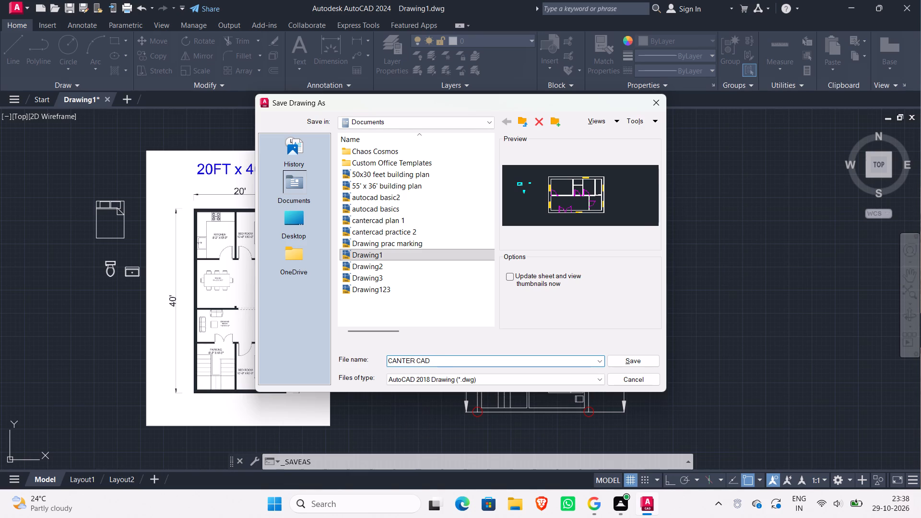
key(BackSpace)
key(BackSpace)
key(BackSpace)
key(BackSpace)
key(BackSpace)
key(BackSpace)
key(BackSpace)
key(BackSpace)
key(BackSpace)
key(BackSpace)
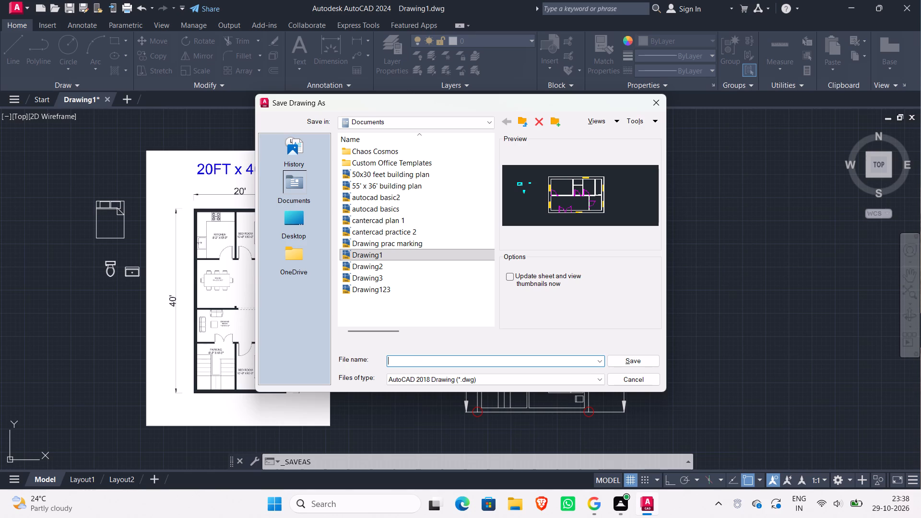
text(ca)
key(n)
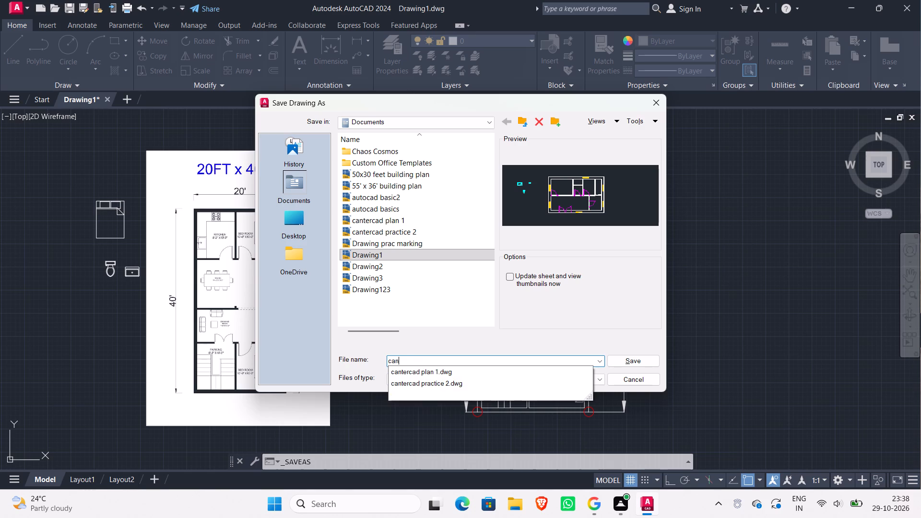
text(ter)
key(space)
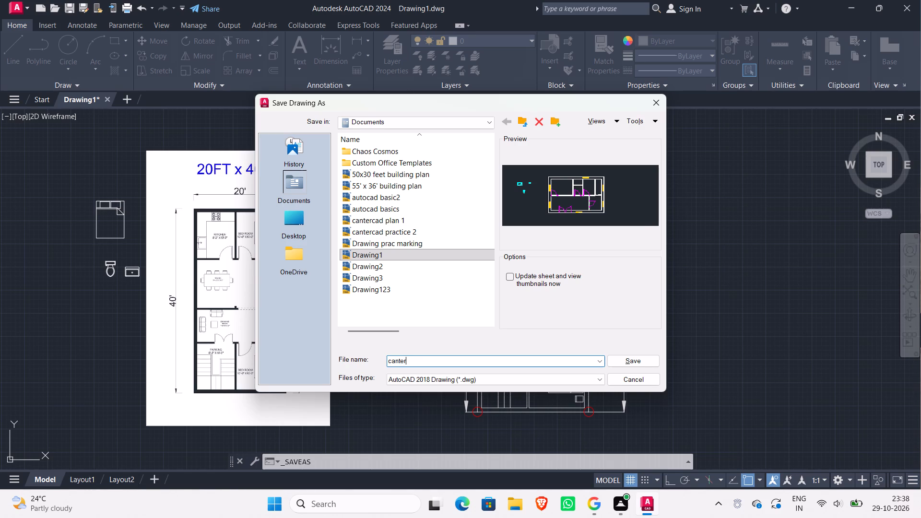
text(cad)
key(space)
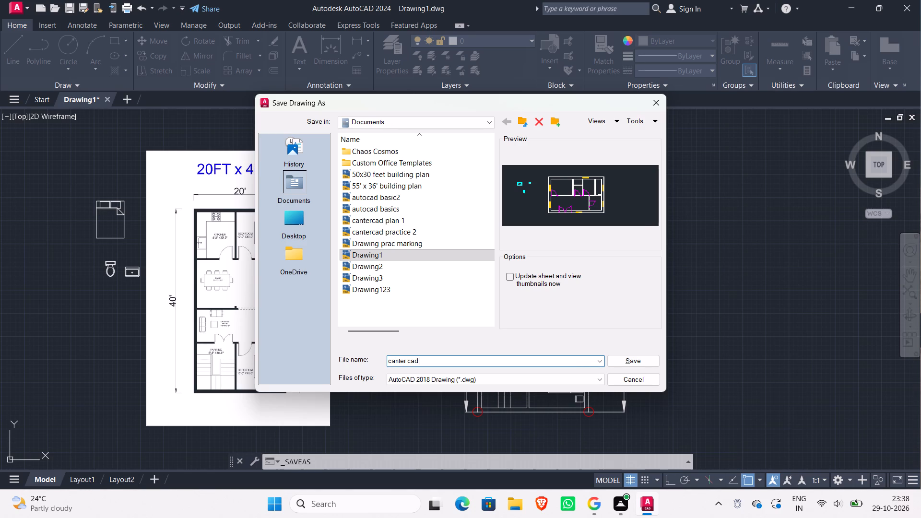
text(plan)
key(space)
key(4)
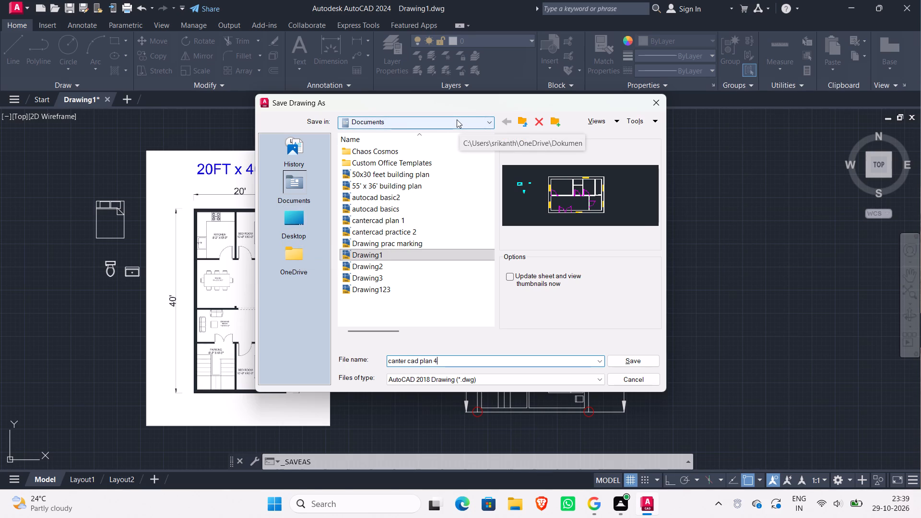
click(627, 360)
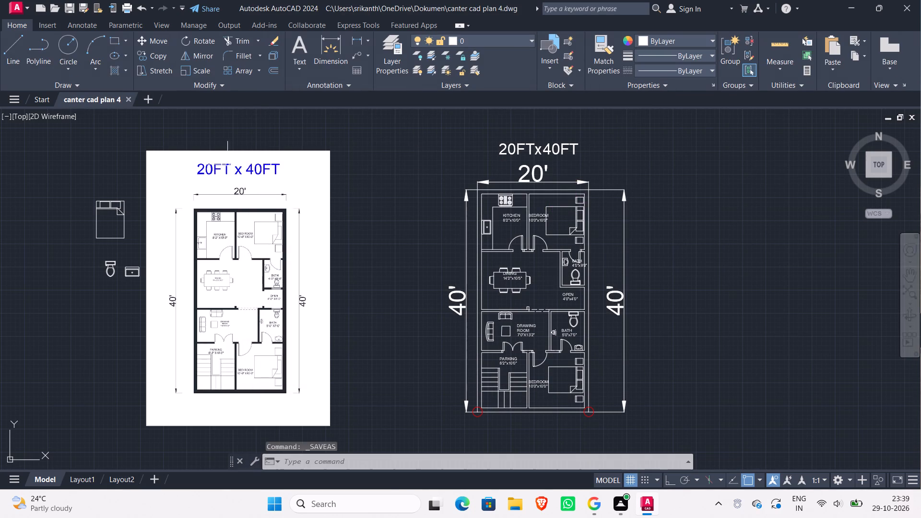
click(68, 4)
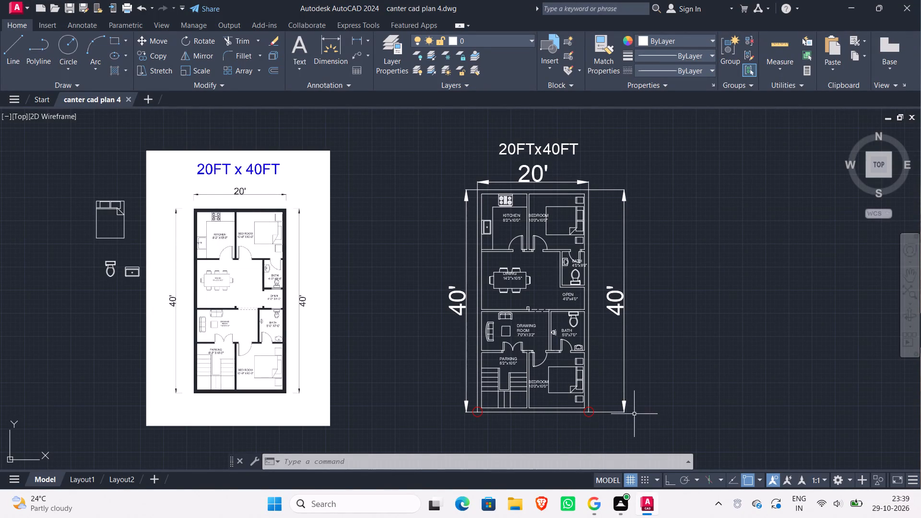
Examine the outer wall's two marked bottom corners up close for breaks in the hatch boundary.
scroll(477, 409, up, 4)
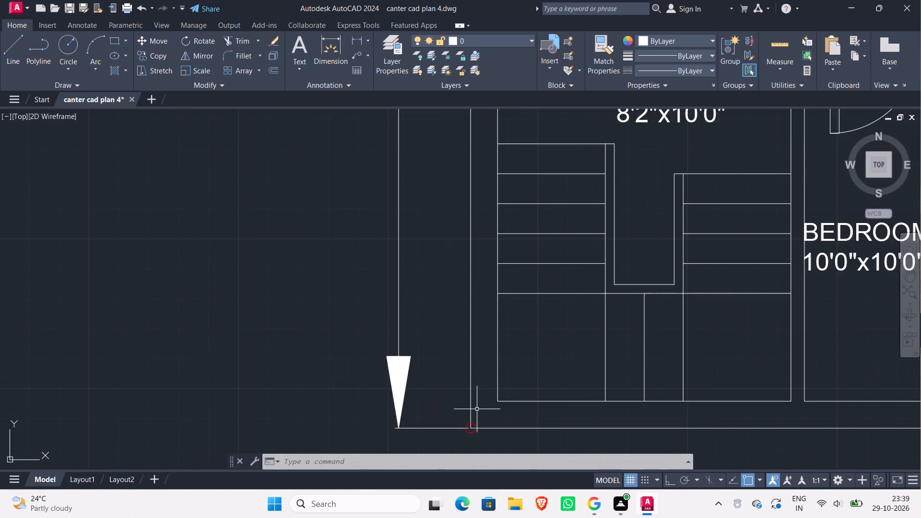
scroll(477, 409, up, 1)
scroll(477, 409, down, 5)
scroll(589, 408, up, 2)
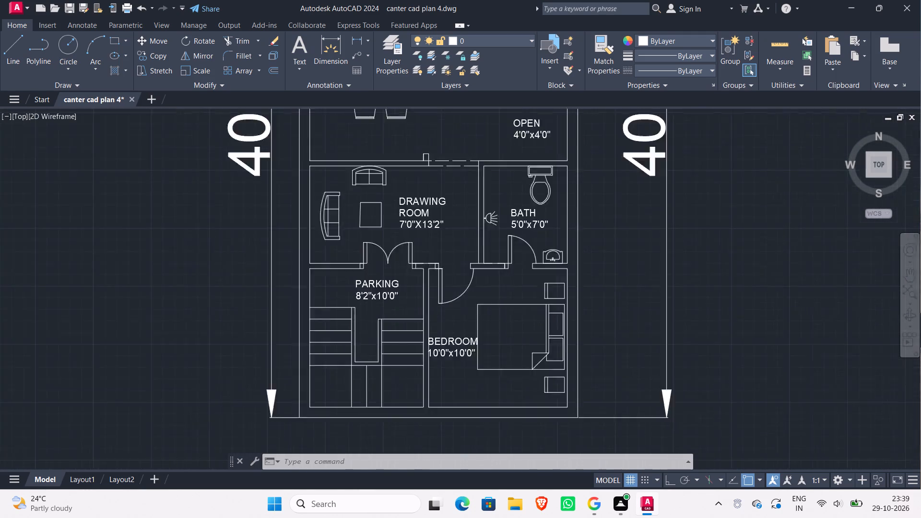
scroll(589, 408, up, 4)
scroll(589, 408, down, 5)
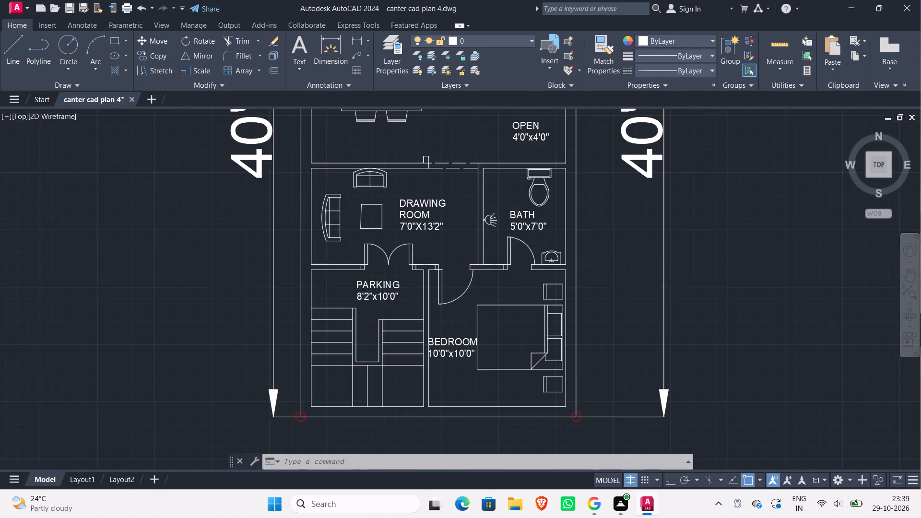
middle_drag(595, 370, 599, 389)
scroll(599, 385, down, 1)
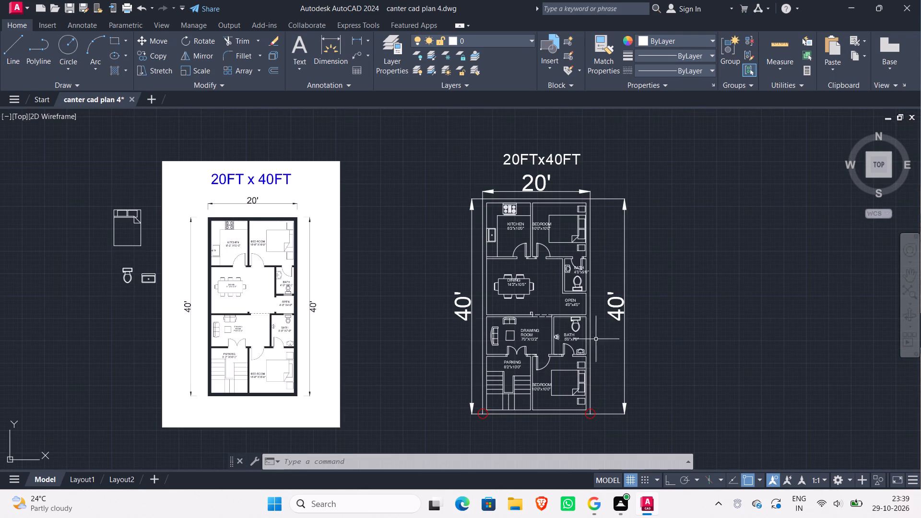
Select the objects meeting at the outer wall's lower-right corner to check them, and clear the selection.
scroll(562, 426, up, 2)
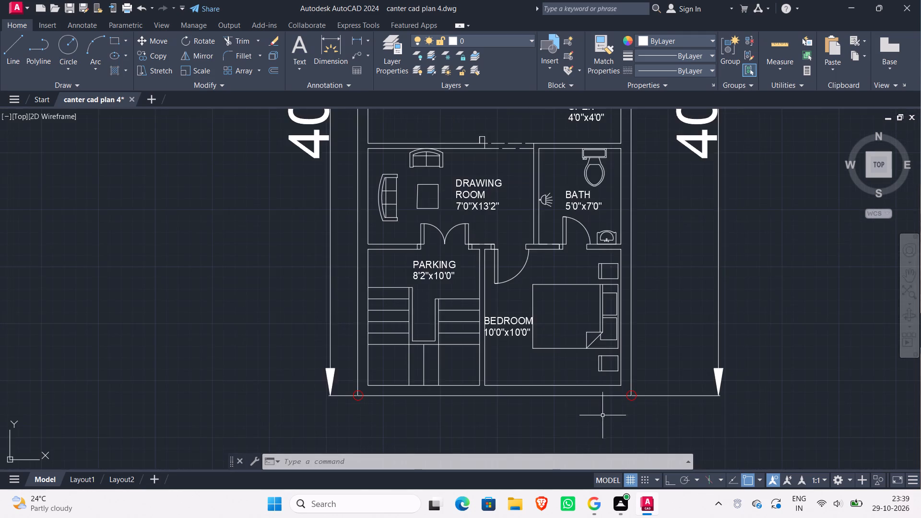
scroll(638, 410, up, 6)
scroll(610, 374, up, 3)
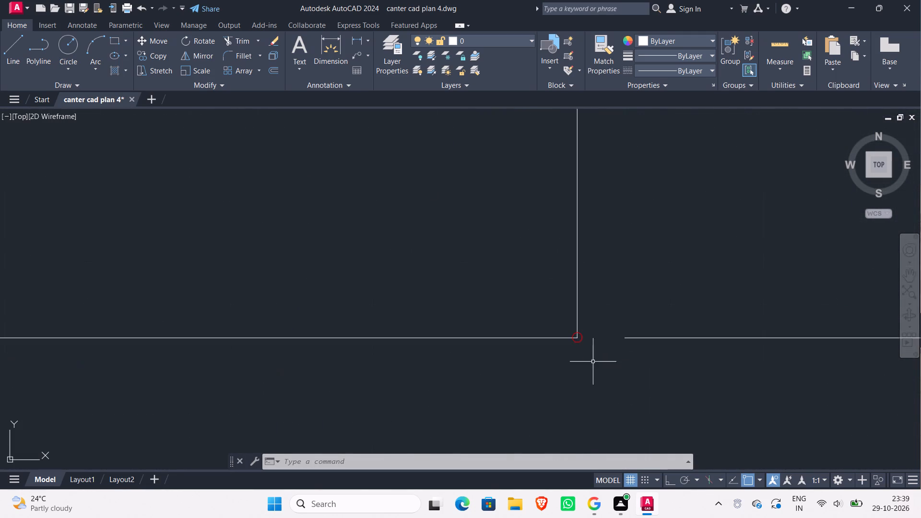
scroll(581, 353, up, 3)
click(560, 308)
click(559, 289)
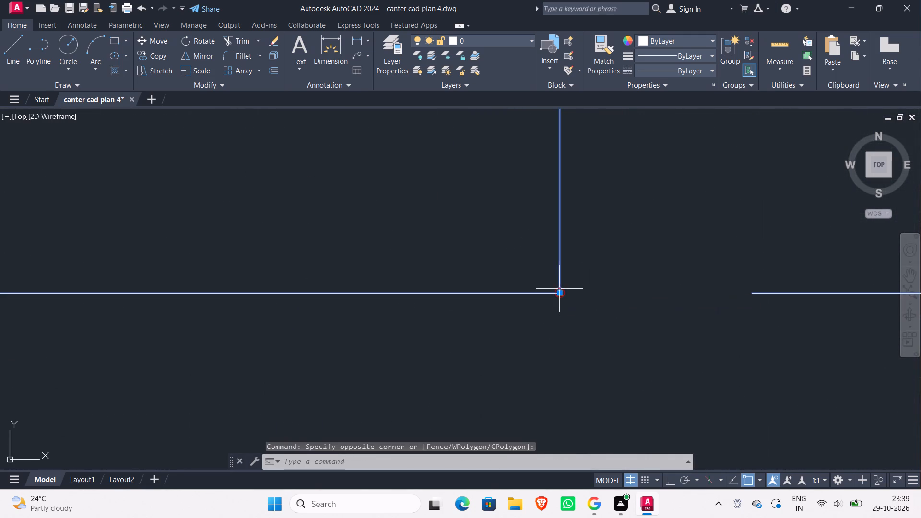
scroll(580, 309, down, 16)
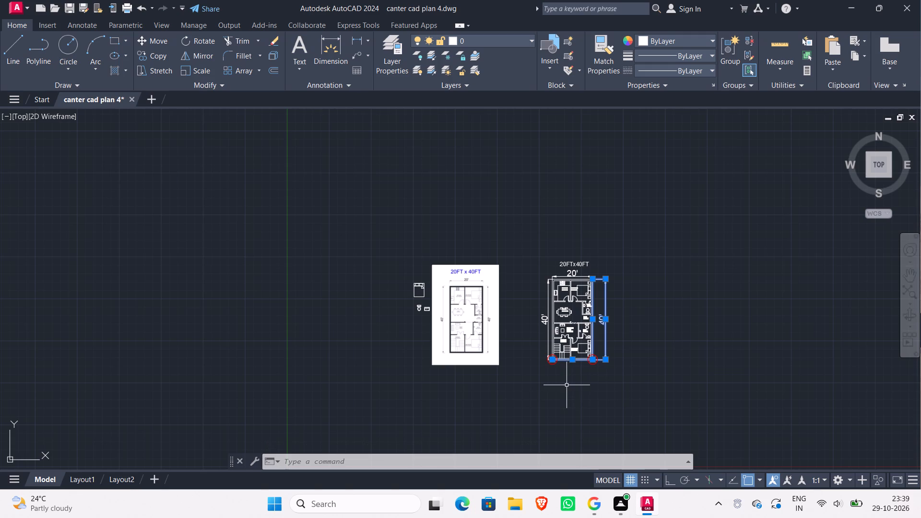
scroll(567, 385, up, 4)
key(Escape)
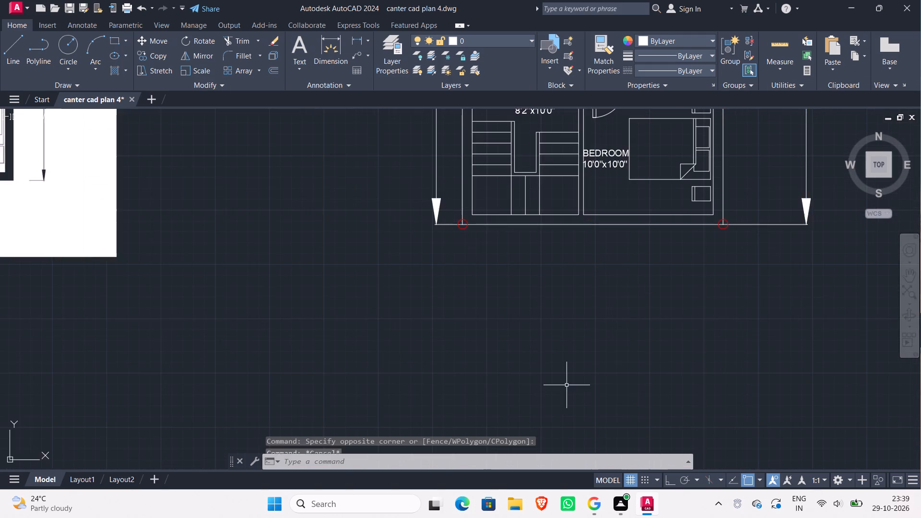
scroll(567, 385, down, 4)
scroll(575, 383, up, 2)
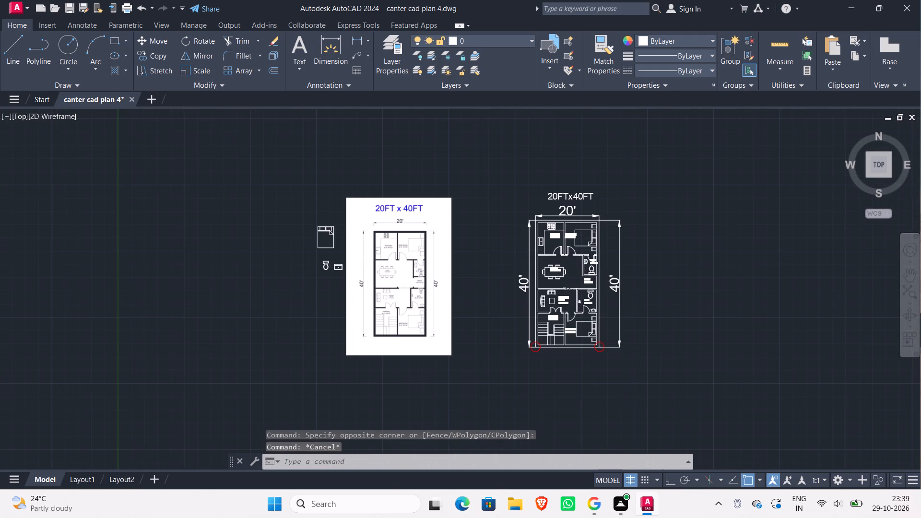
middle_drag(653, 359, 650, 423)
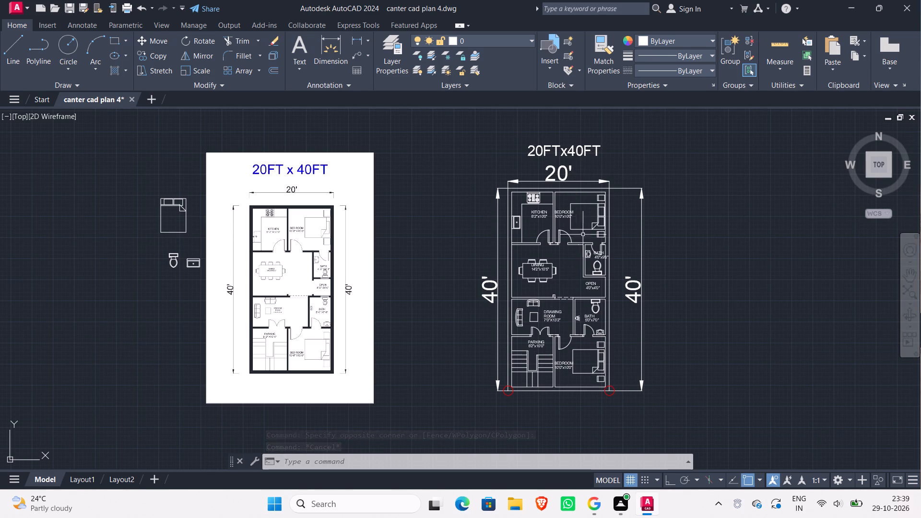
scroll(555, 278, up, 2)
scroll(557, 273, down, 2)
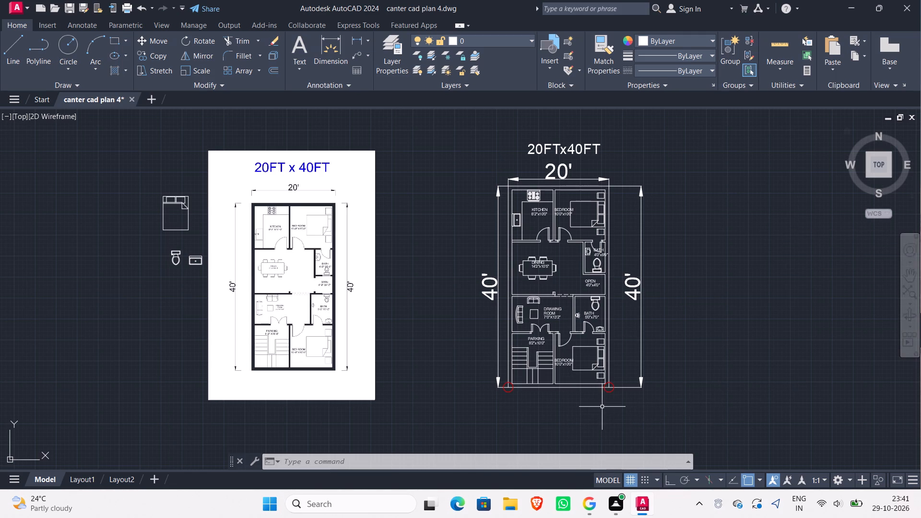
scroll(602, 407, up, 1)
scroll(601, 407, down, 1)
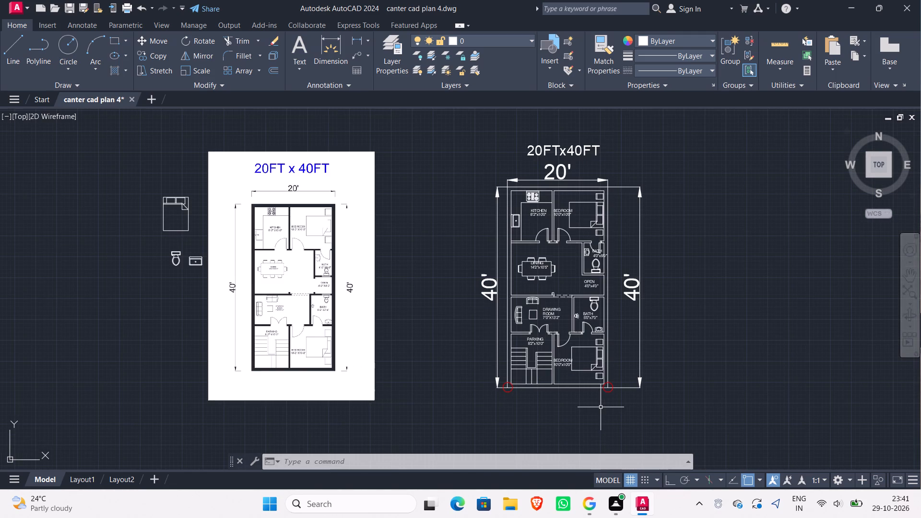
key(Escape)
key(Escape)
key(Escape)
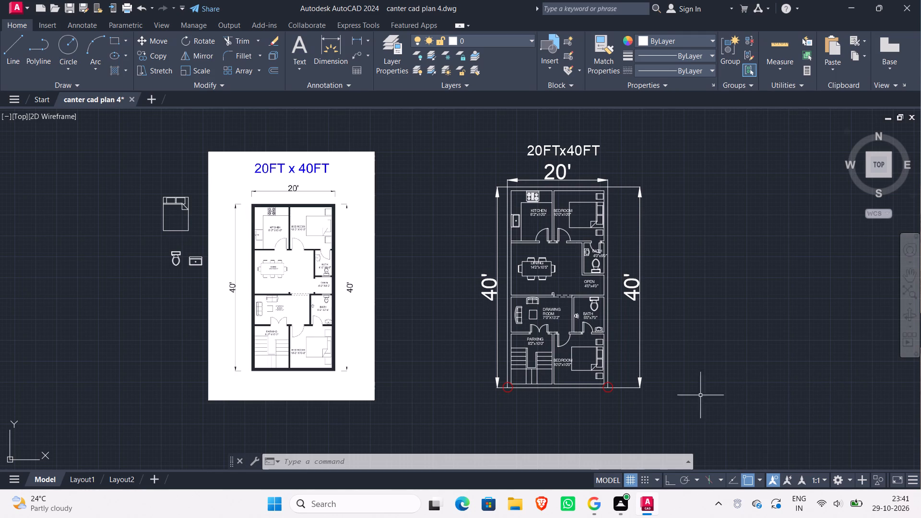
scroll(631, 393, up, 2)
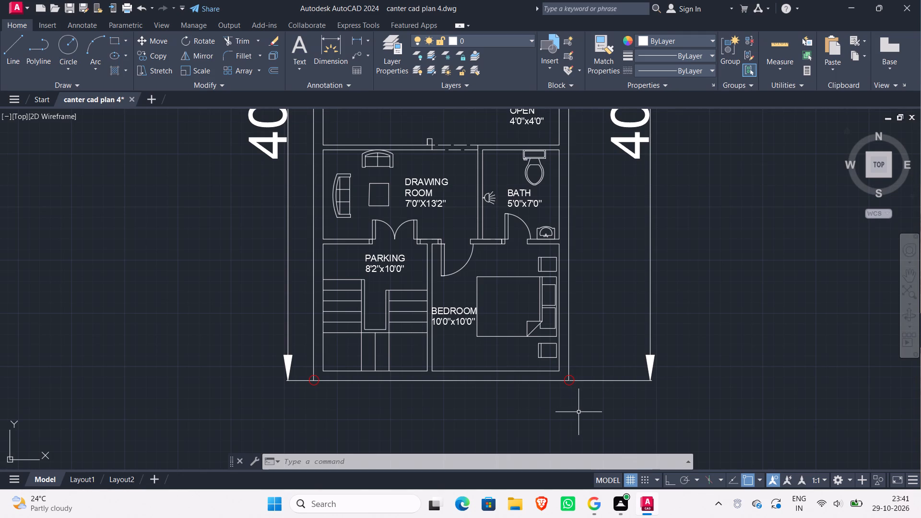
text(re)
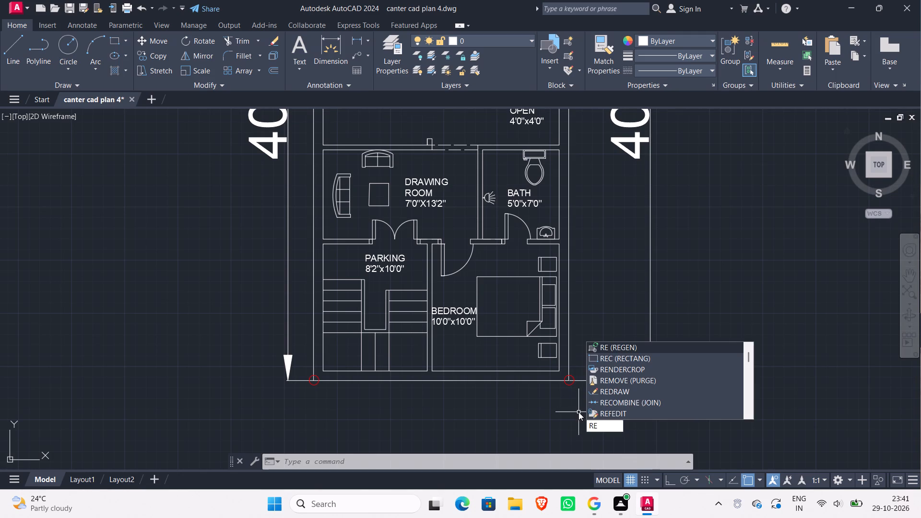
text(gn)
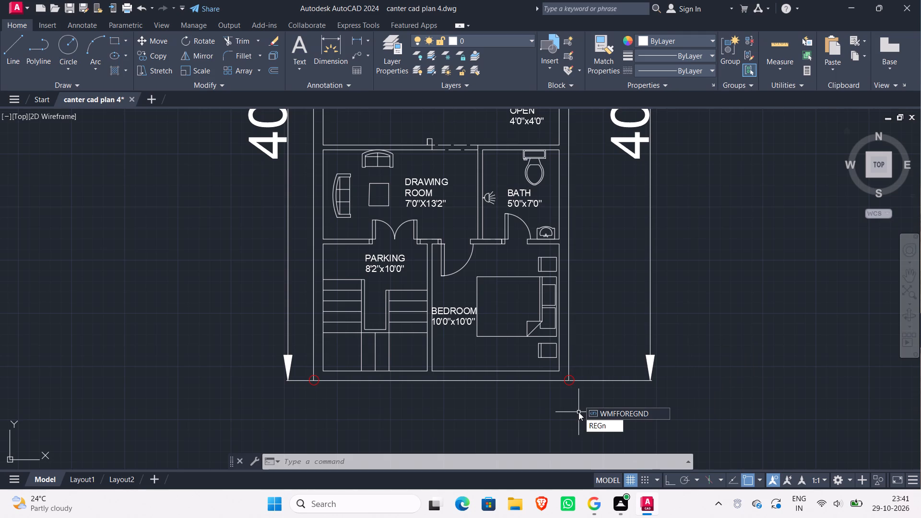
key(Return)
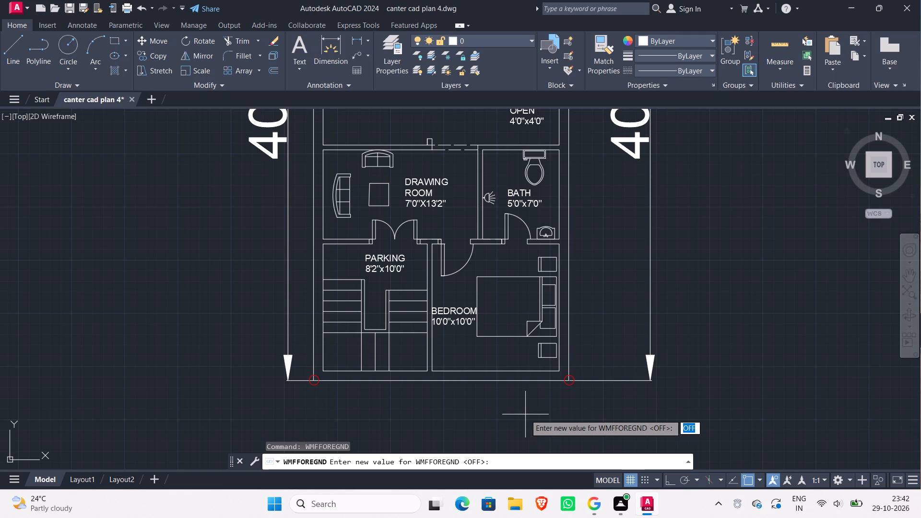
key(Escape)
Review the drawing's layers and their colours in the layer manager, and close it.
key(l)
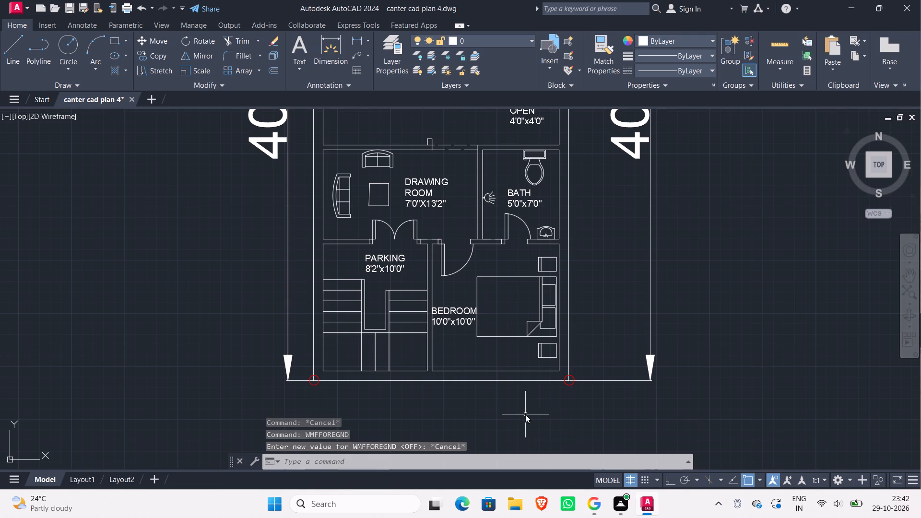
key(a)
key(Return)
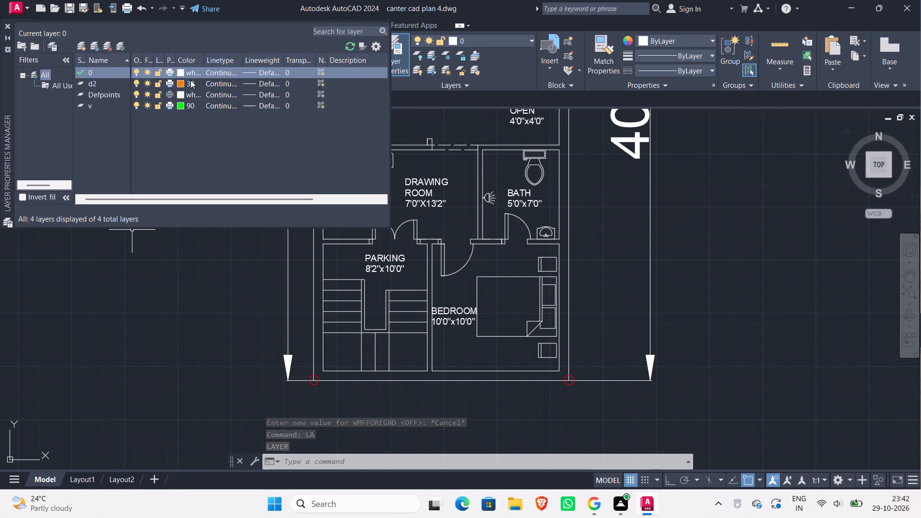
click(170, 341)
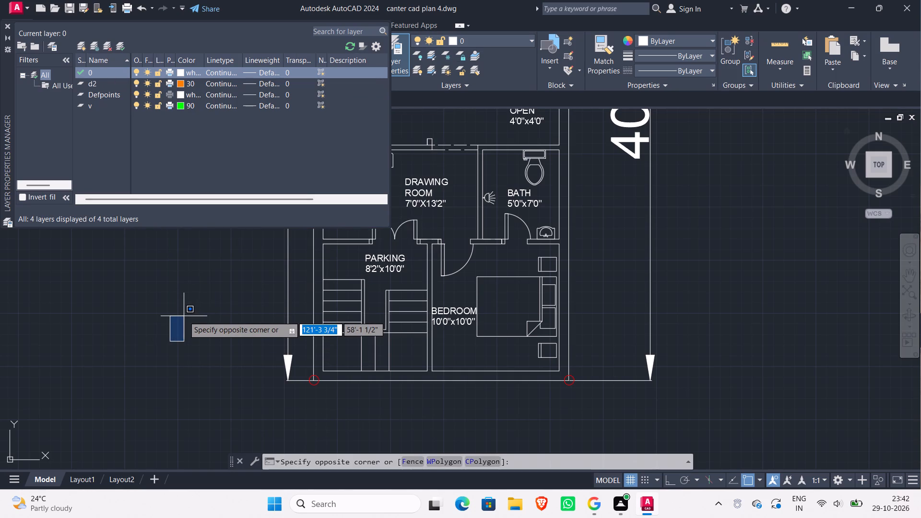
key(Escape)
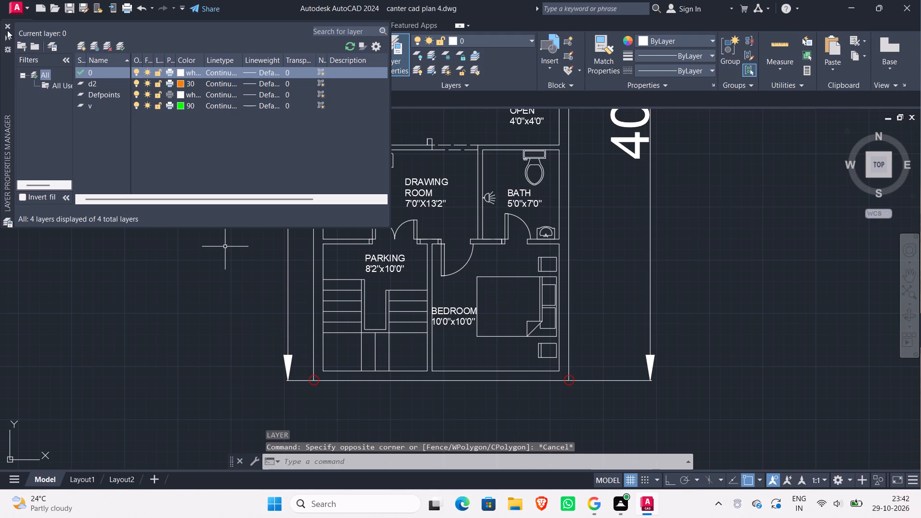
click(10, 24)
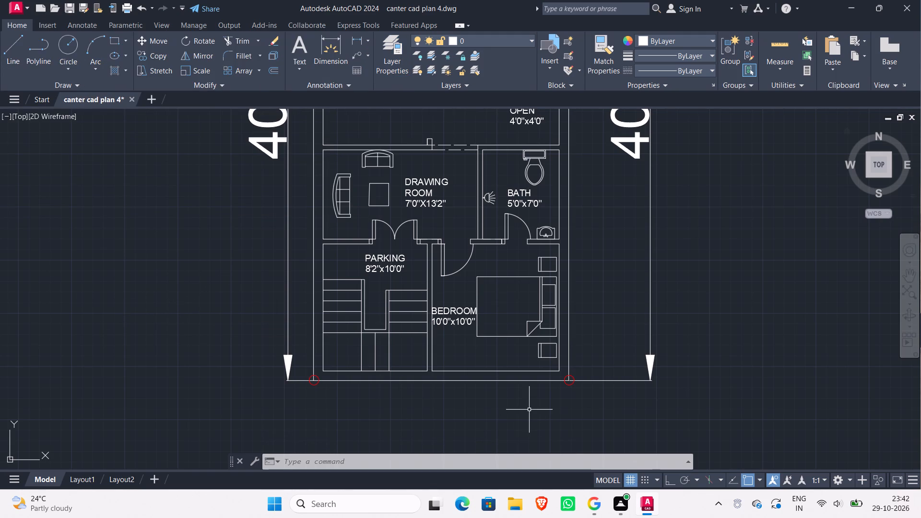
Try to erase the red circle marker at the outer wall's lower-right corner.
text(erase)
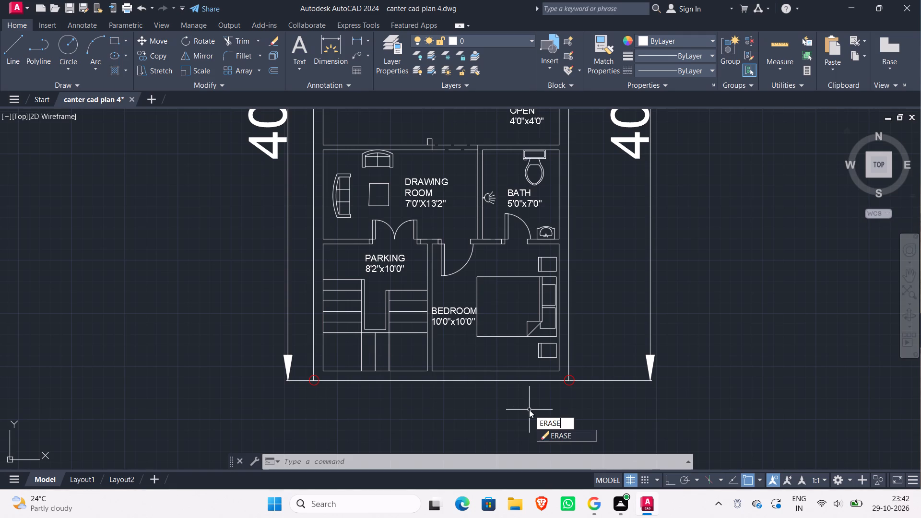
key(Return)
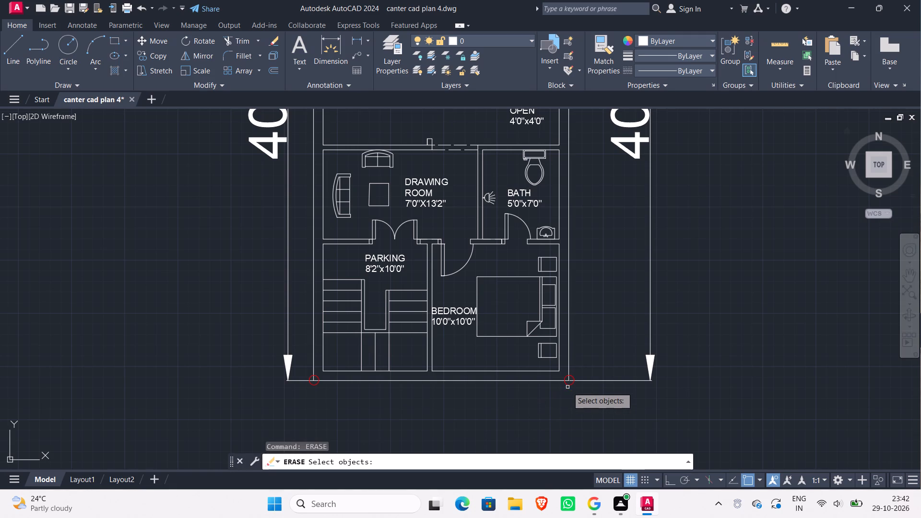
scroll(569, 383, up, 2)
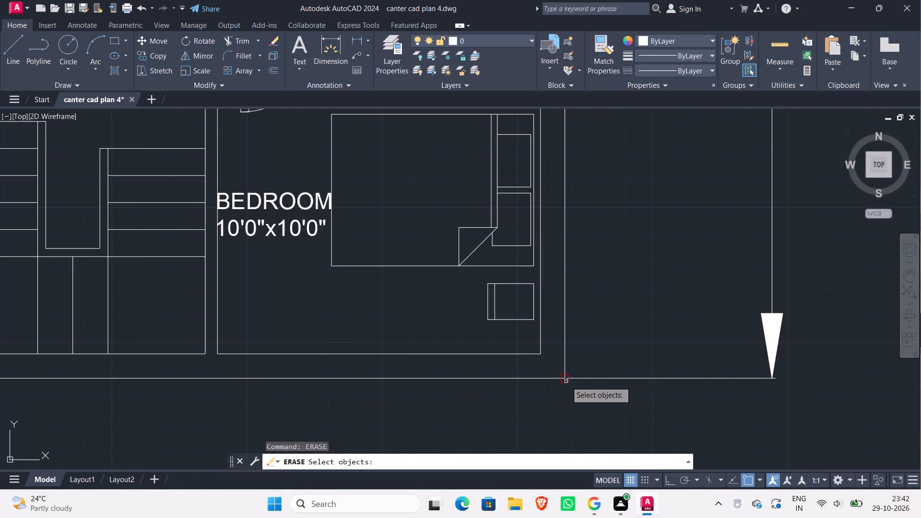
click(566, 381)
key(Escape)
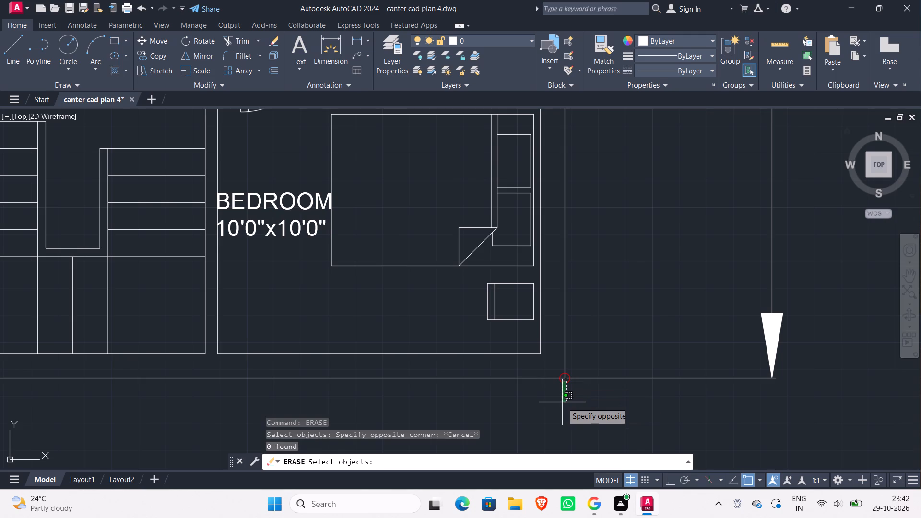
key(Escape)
Select the 40' dimension meeting the outer wall's lower-right corner to check it against the red marker, and clear the selection.
scroll(599, 416, down, 2)
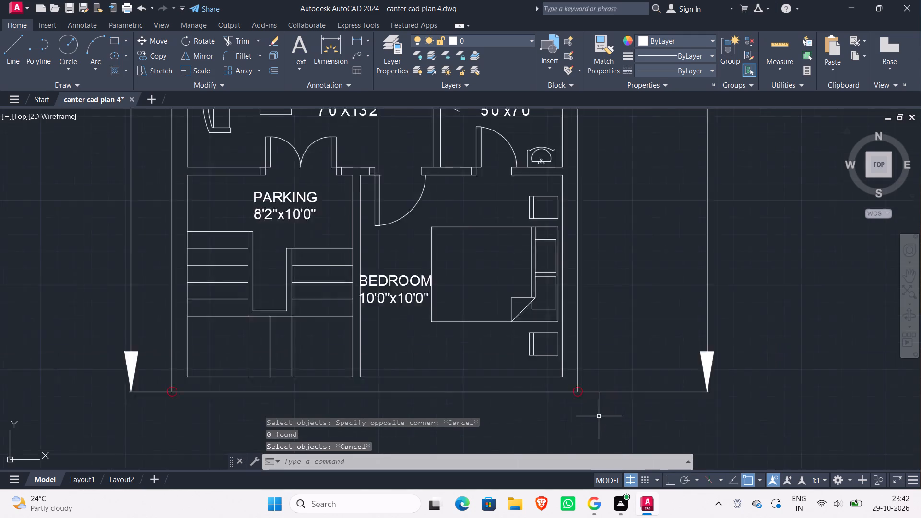
scroll(557, 404, down, 1)
scroll(568, 410, up, 1)
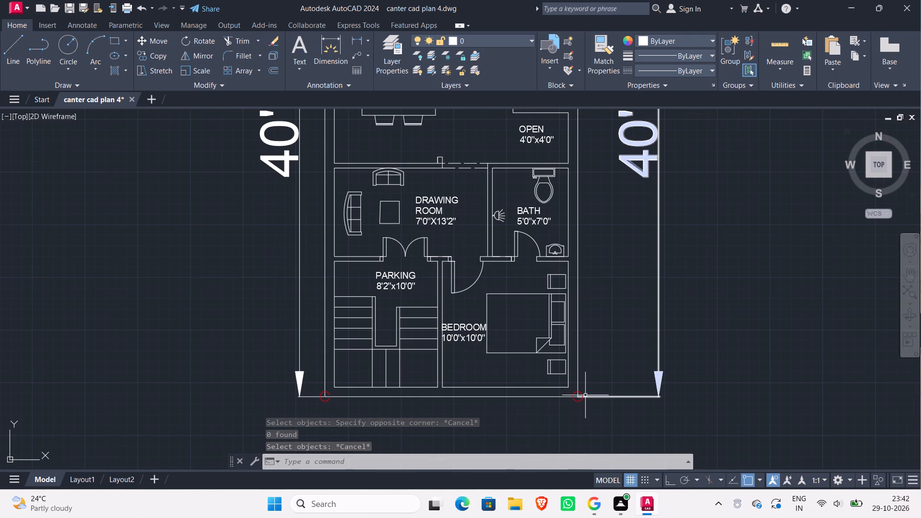
click(583, 395)
scroll(576, 403, up, 2)
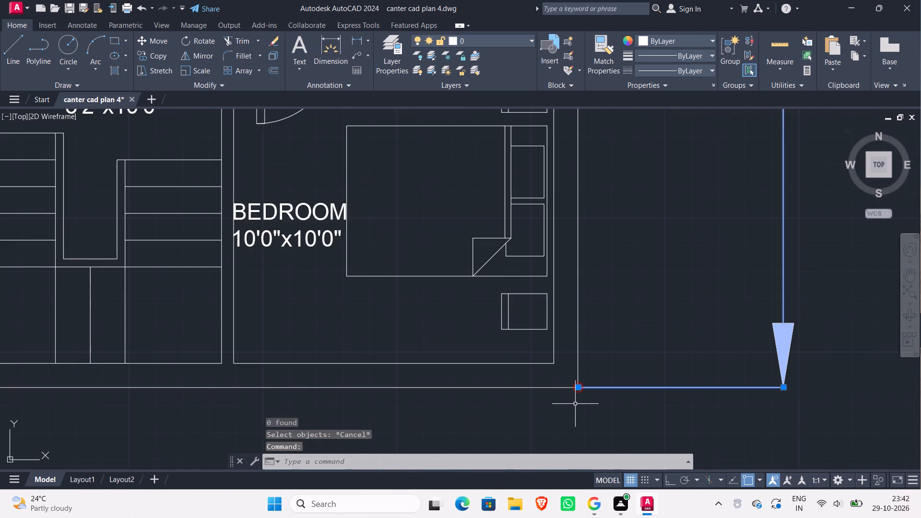
scroll(575, 404, up, 1)
click(574, 403)
key(Escape)
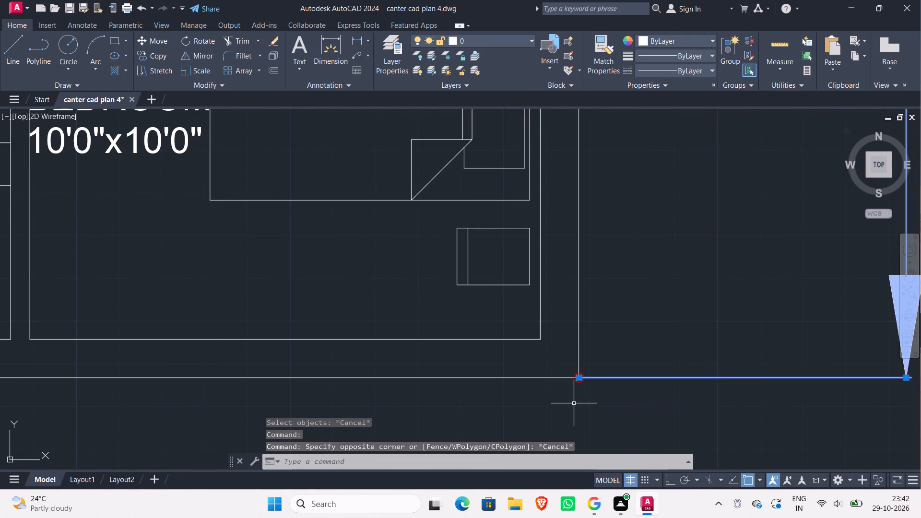
key(Escape)
key(Escape)
key(Escape)
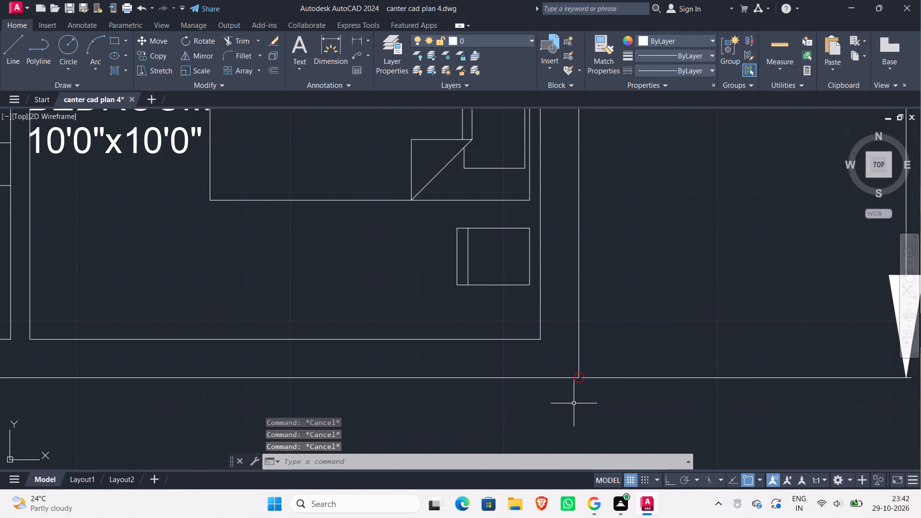
Examine the outer wall's lower-right corner up close for a gap at the red marker.
scroll(594, 396, down, 3)
middle_drag(614, 318, 613, 357)
scroll(611, 353, down, 1)
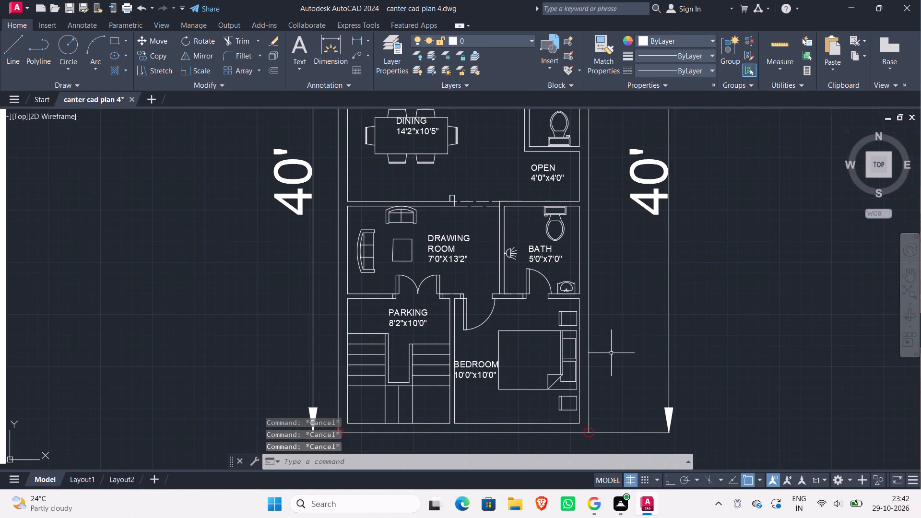
middle_drag(603, 265, 599, 306)
scroll(599, 306, up, 1)
scroll(596, 307, down, 2)
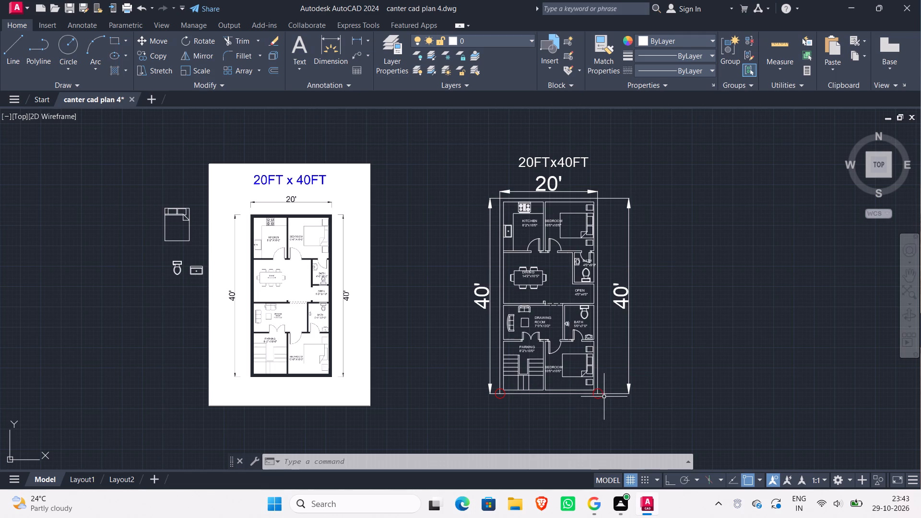
scroll(598, 396, up, 4)
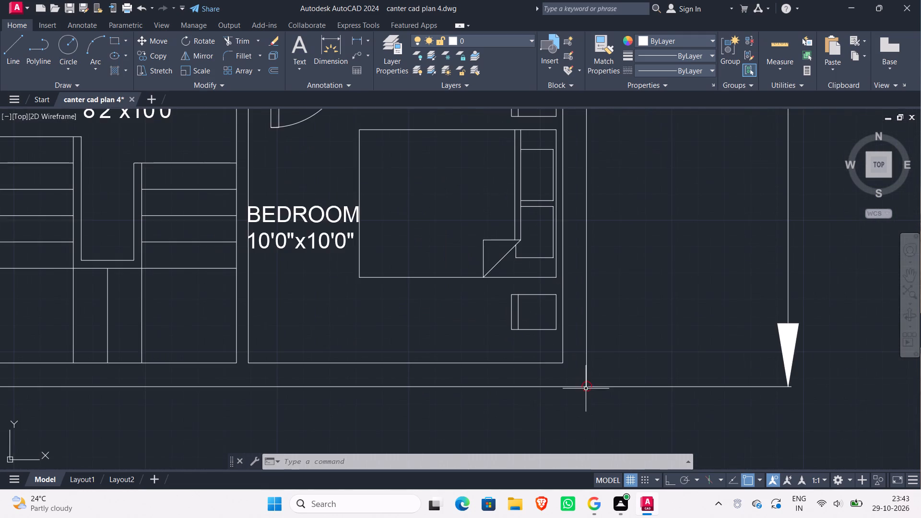
scroll(586, 388, up, 8)
scroll(542, 322, up, 3)
scroll(446, 280, up, 3)
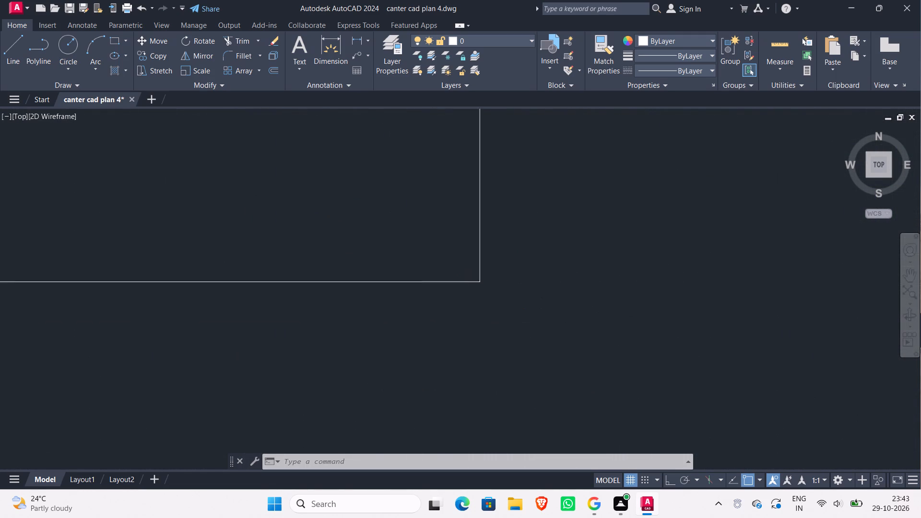
scroll(450, 280, up, 3)
scroll(580, 291, up, 3)
scroll(666, 298, up, 3)
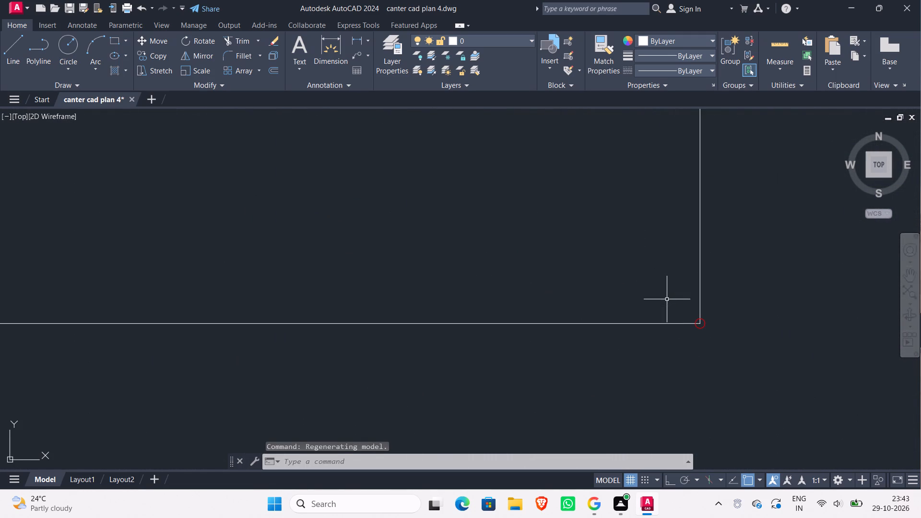
scroll(686, 318, down, 20)
scroll(686, 318, down, 8)
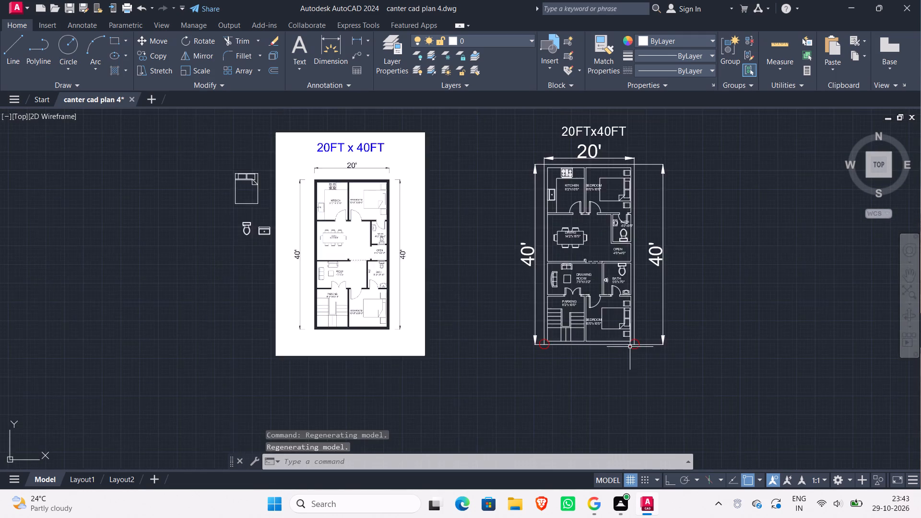
Compare the whole redrawn plan, including its rooms, title and dimensions, with the reference image.
scroll(633, 363, up, 2)
middle_drag(606, 352, 568, 415)
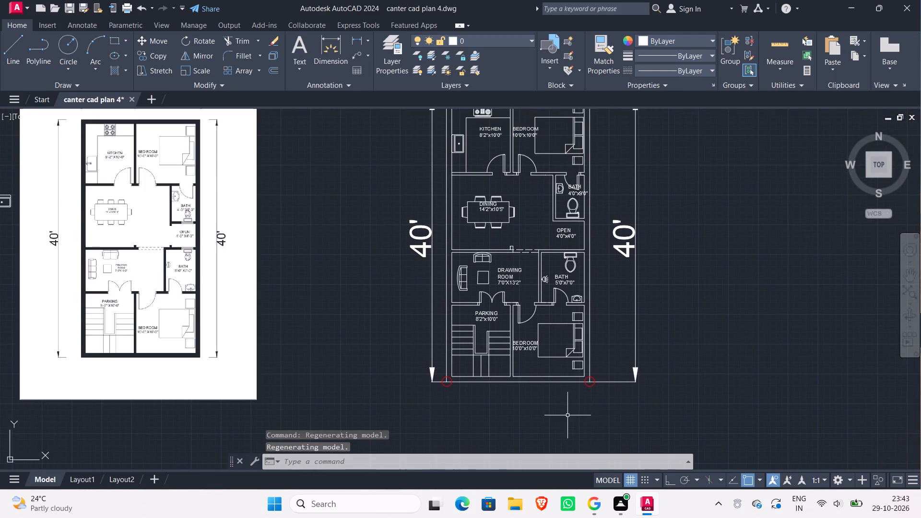
scroll(567, 414, up, 1)
middle_drag(567, 413, 573, 444)
scroll(574, 442, down, 1)
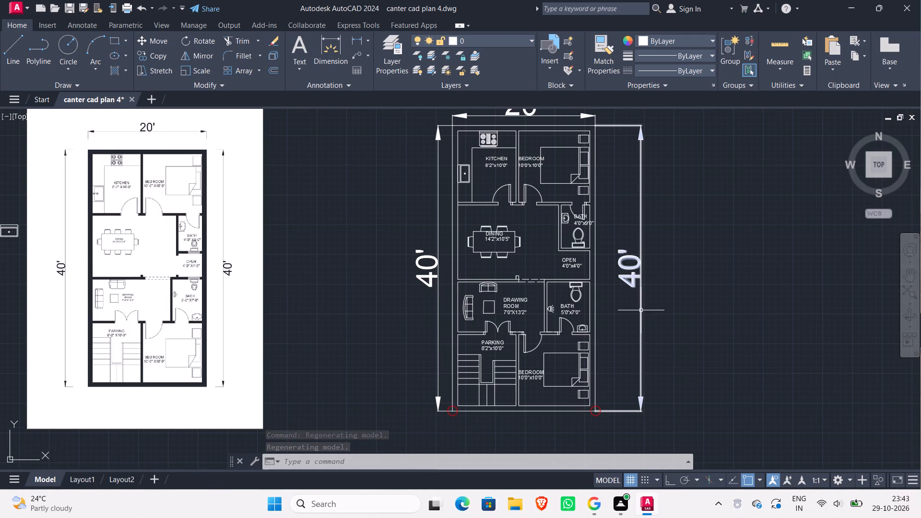
middle_drag(641, 310, 648, 337)
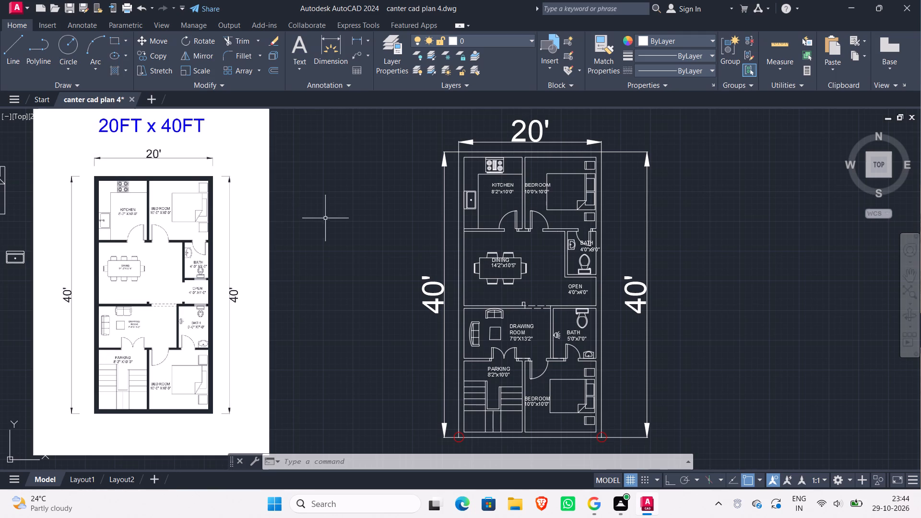
scroll(625, 298, down, 1)
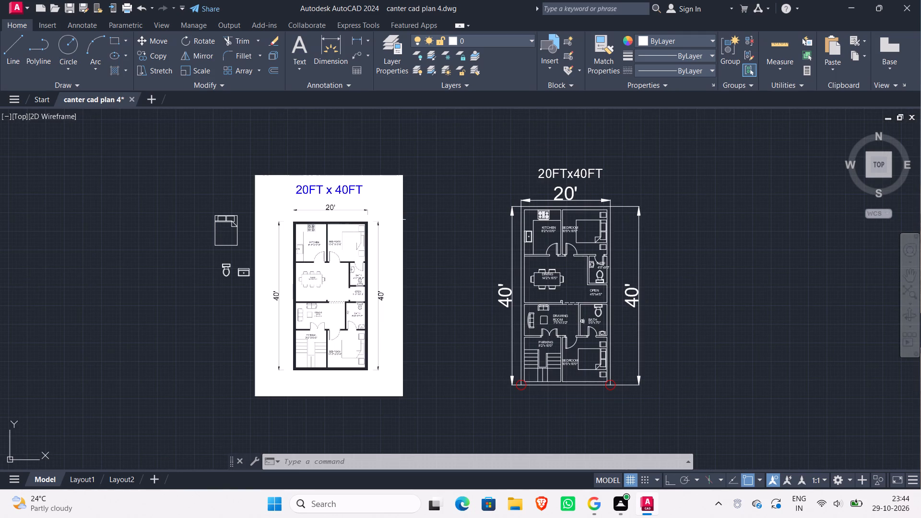
scroll(350, 263, up, 2)
scroll(349, 262, down, 2)
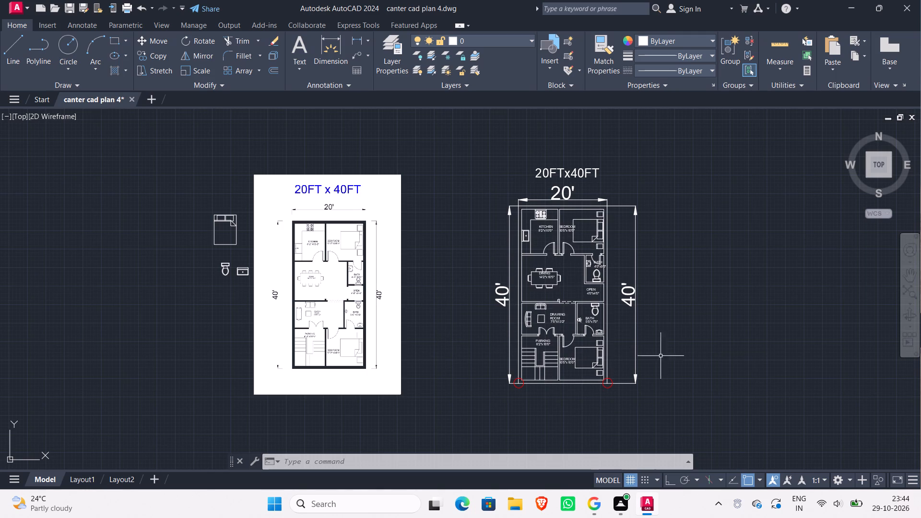
scroll(599, 189, up, 2)
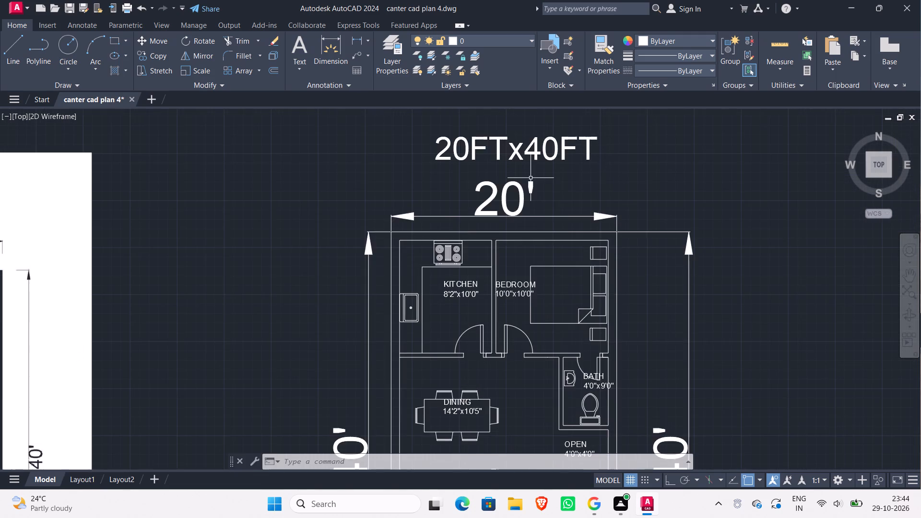
scroll(526, 177, down, 2)
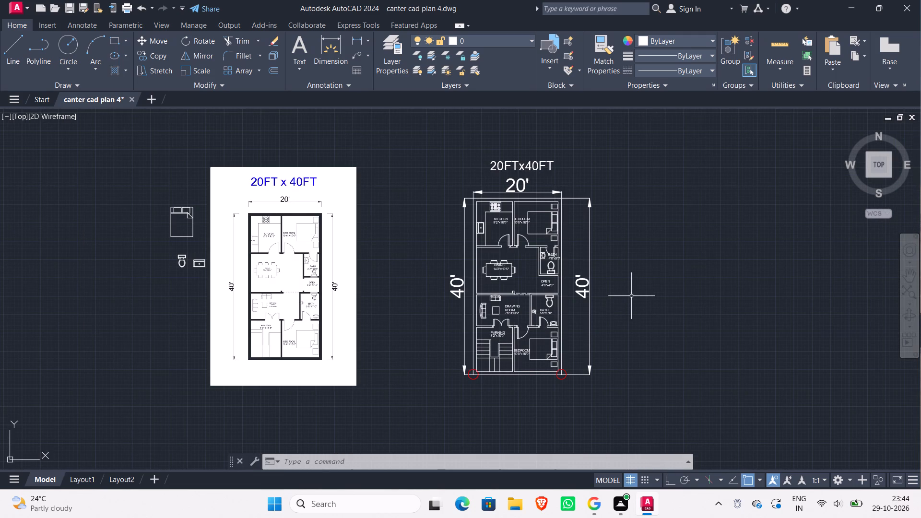
Erase the reference image together with the loose bed, toilet and sink beside it.
click(386, 400)
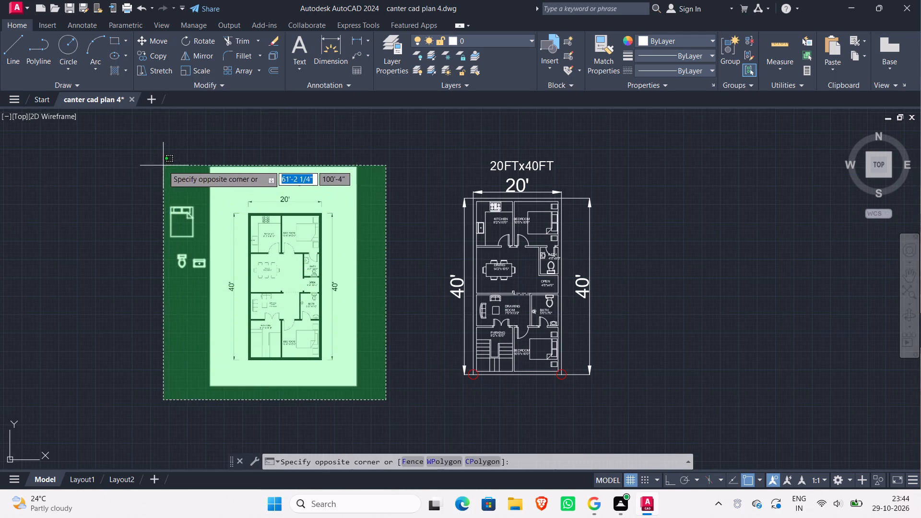
click(157, 155)
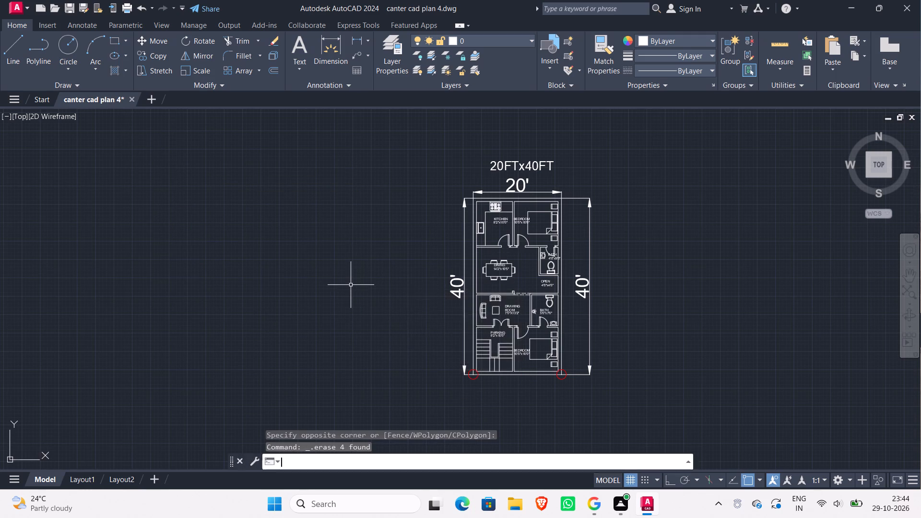
Save the cleaned-up drawing under its existing file name.
middle_drag(610, 287, 554, 296)
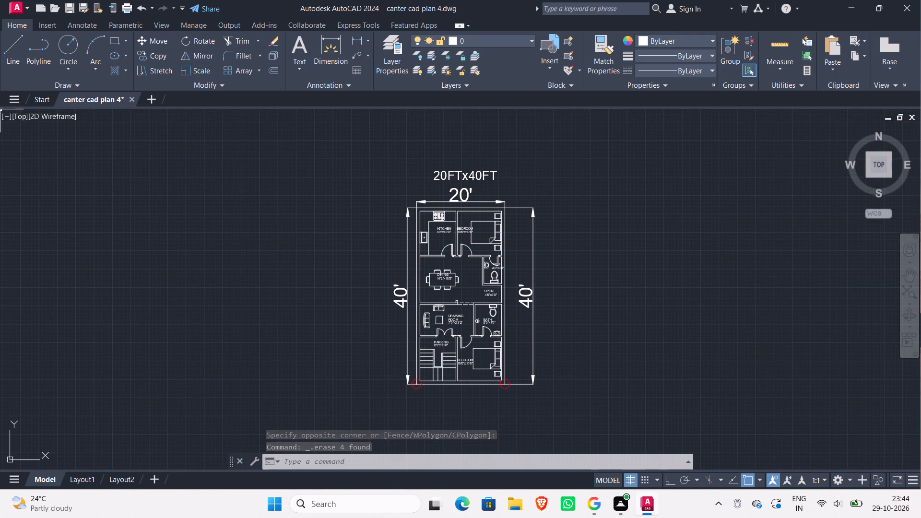
click(69, 2)
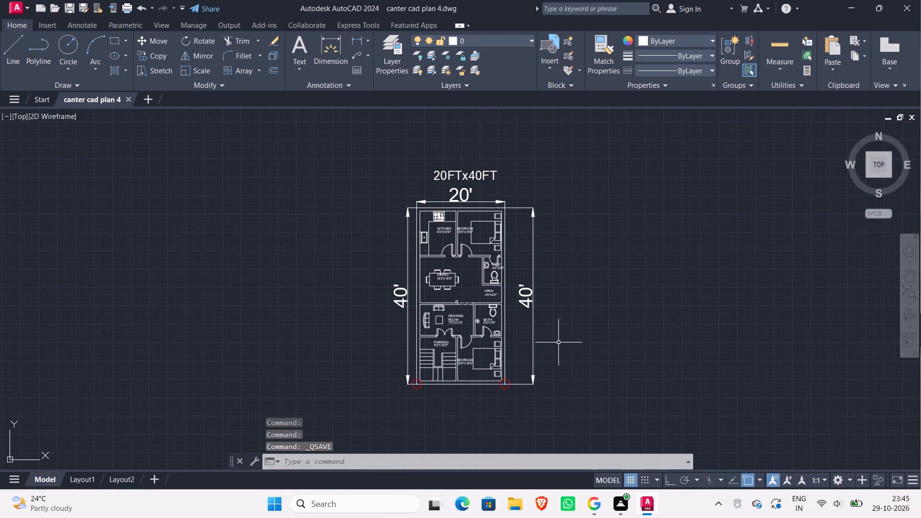
Set up a plot with AutoCAD PDF (High Quality Print).pc3, using a window around the whole plan with its title and dimensions, centred on the paper.
scroll(580, 300, up, 1)
scroll(579, 301, down, 1)
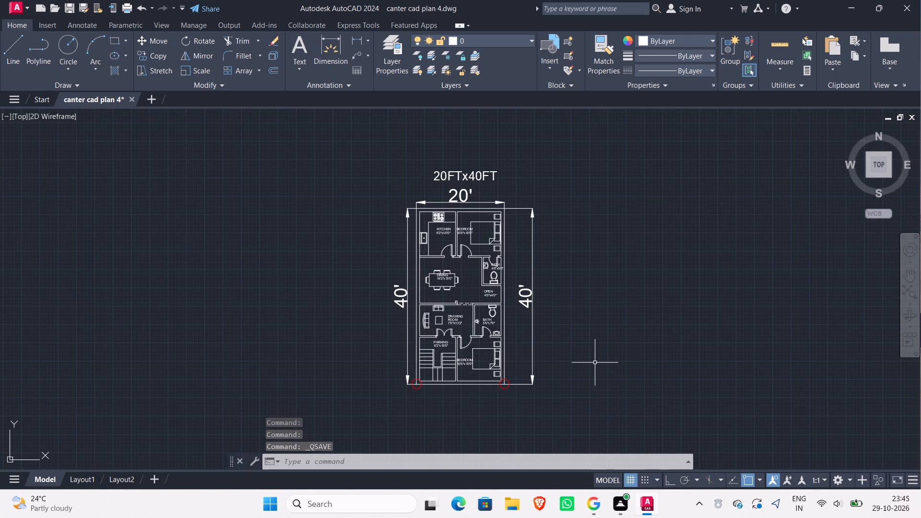
key(ctrl+p)
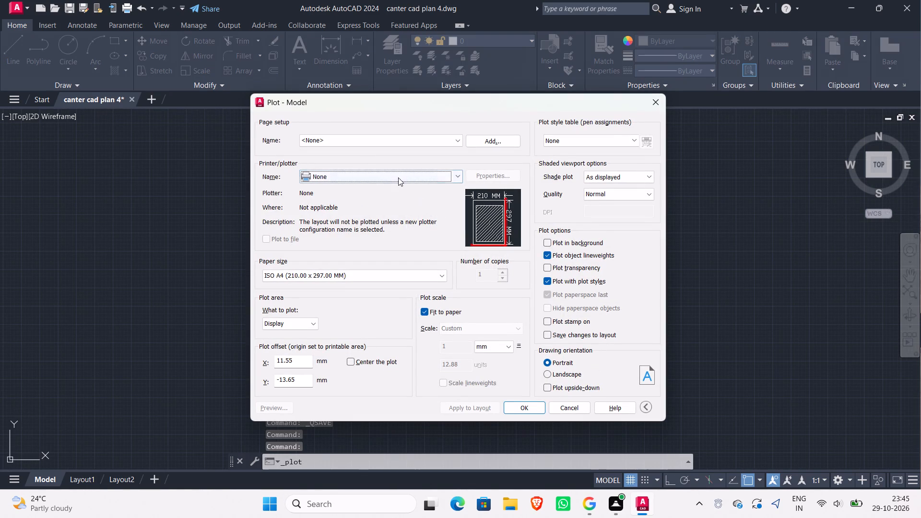
click(460, 172)
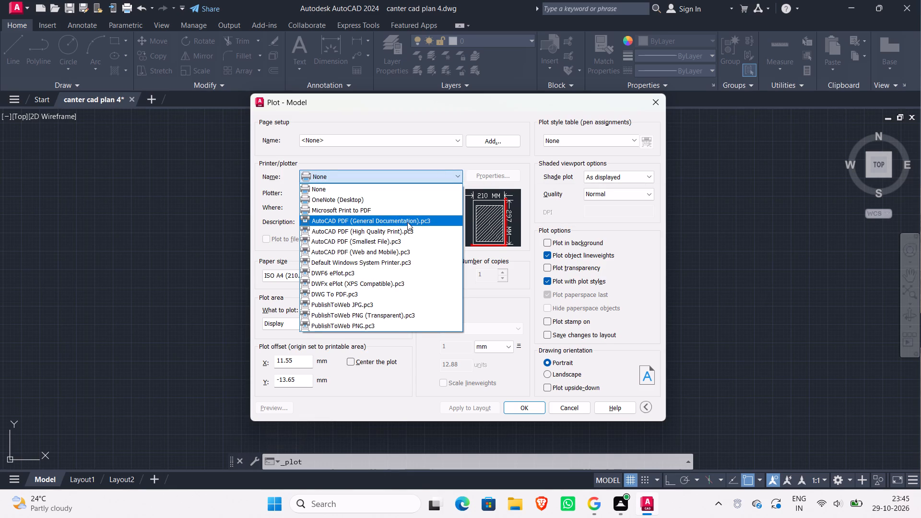
click(407, 230)
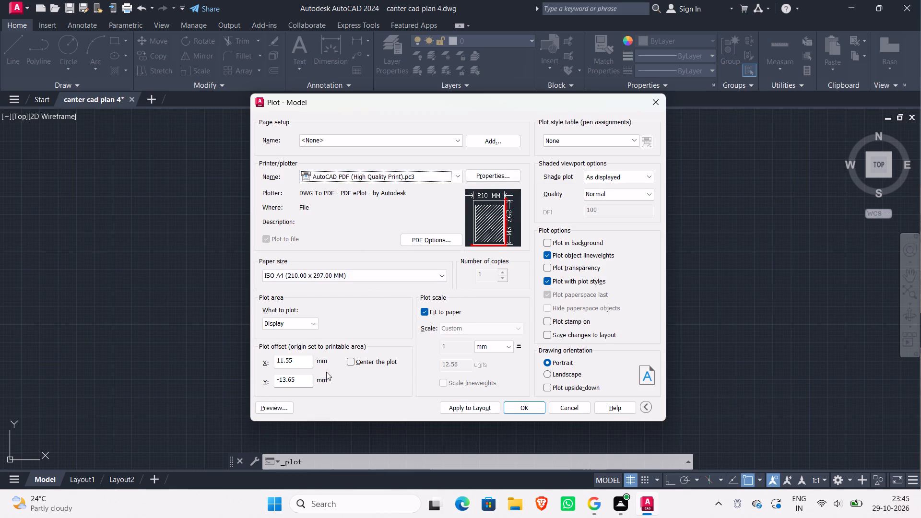
click(311, 325)
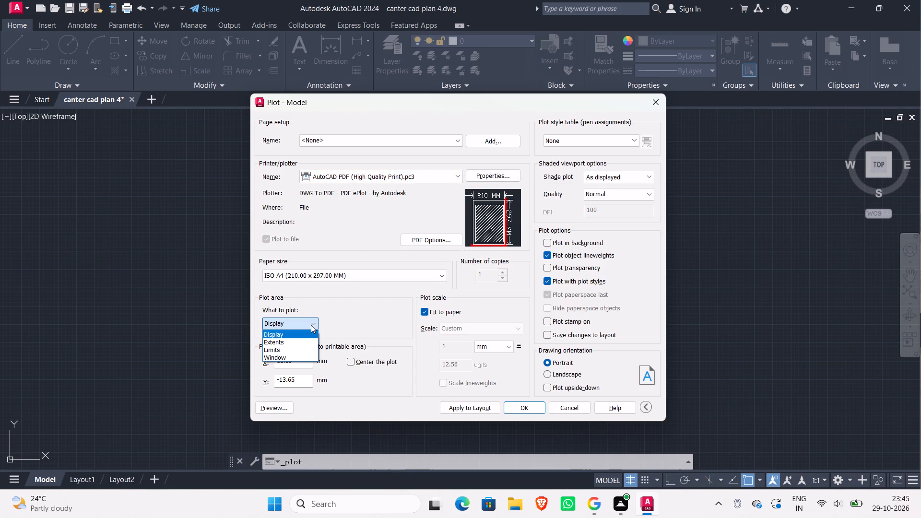
click(308, 354)
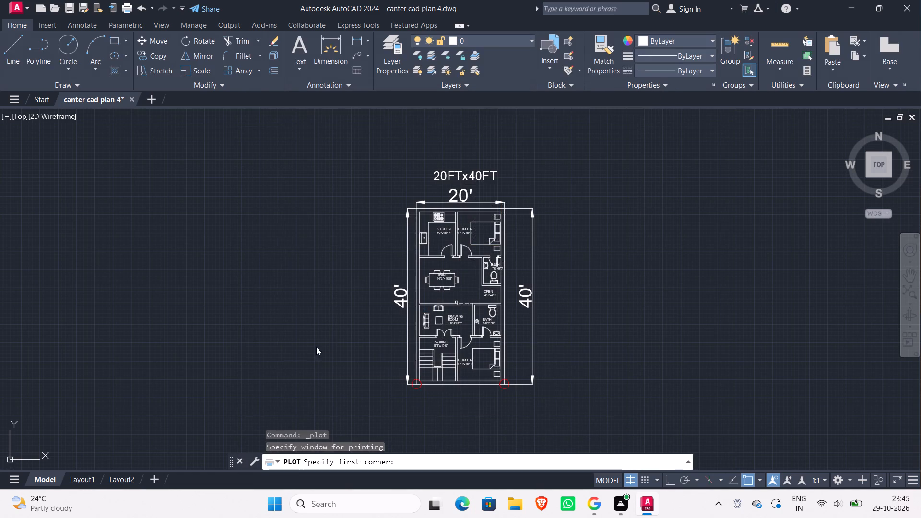
click(373, 156)
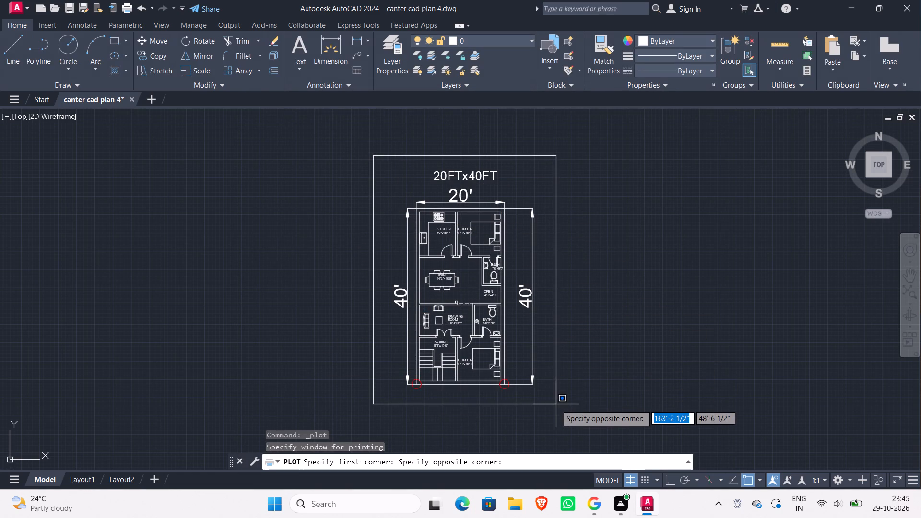
click(556, 405)
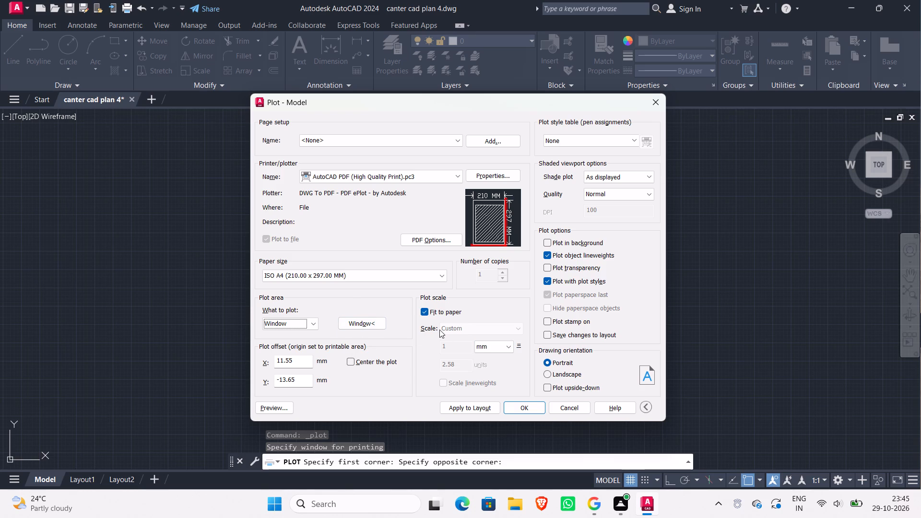
click(349, 362)
Preview the plot to examine how the plan, title and dimensions sit on the sheet, and return to the plot settings.
click(280, 408)
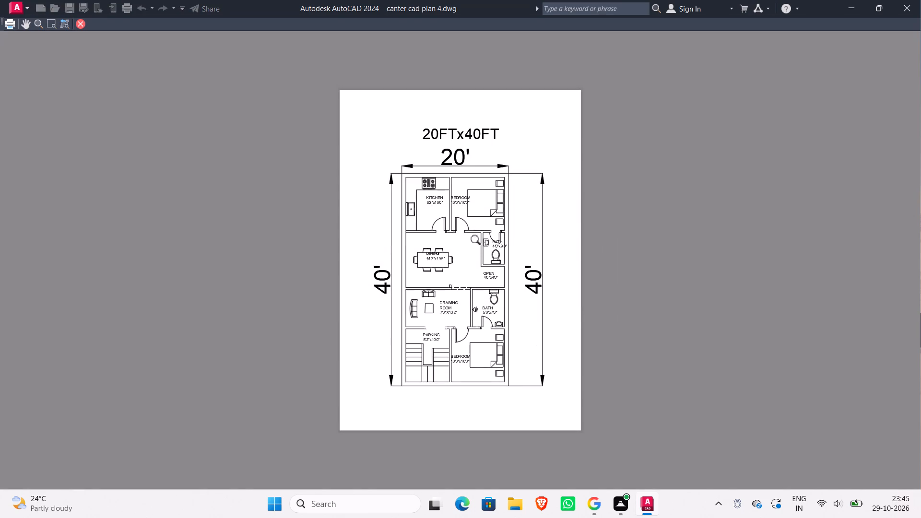
scroll(465, 205, up, 2)
scroll(465, 204, down, 1)
scroll(471, 262, down, 1)
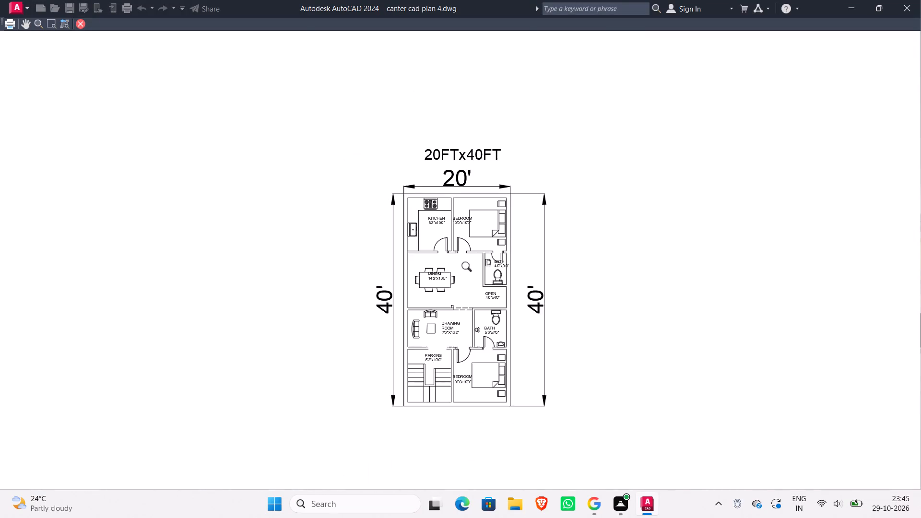
scroll(490, 428, up, 1)
scroll(490, 428, down, 1)
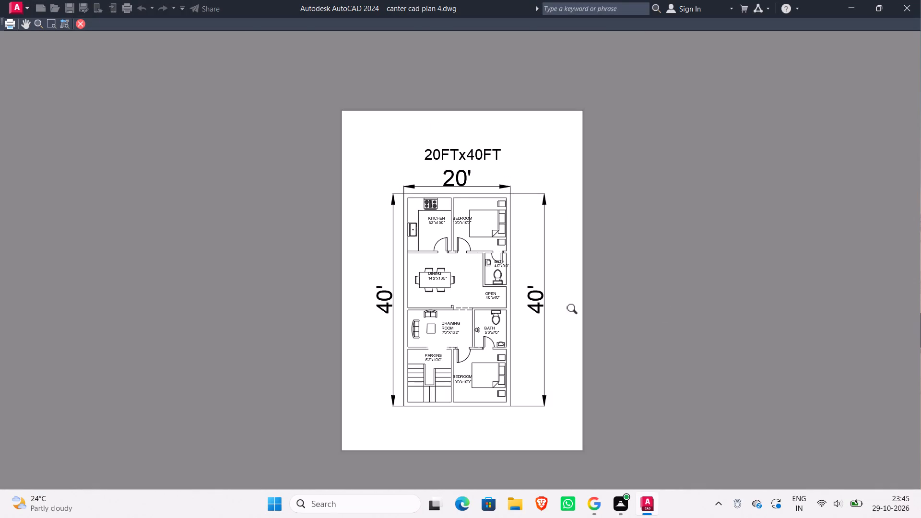
click(912, 0)
click(76, 21)
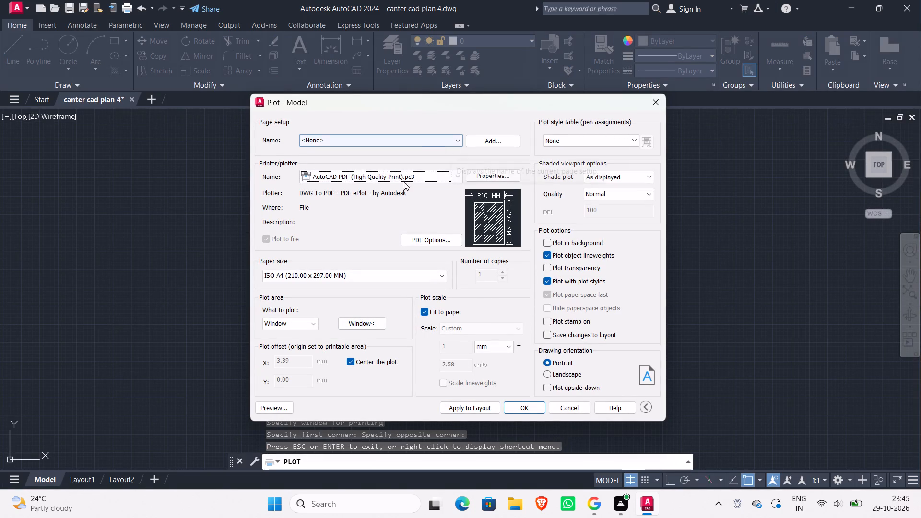
Plot the plan to a PDF named canter cad plan 4 in the Documents folder, and close the opened PDF and the plot notification.
click(517, 405)
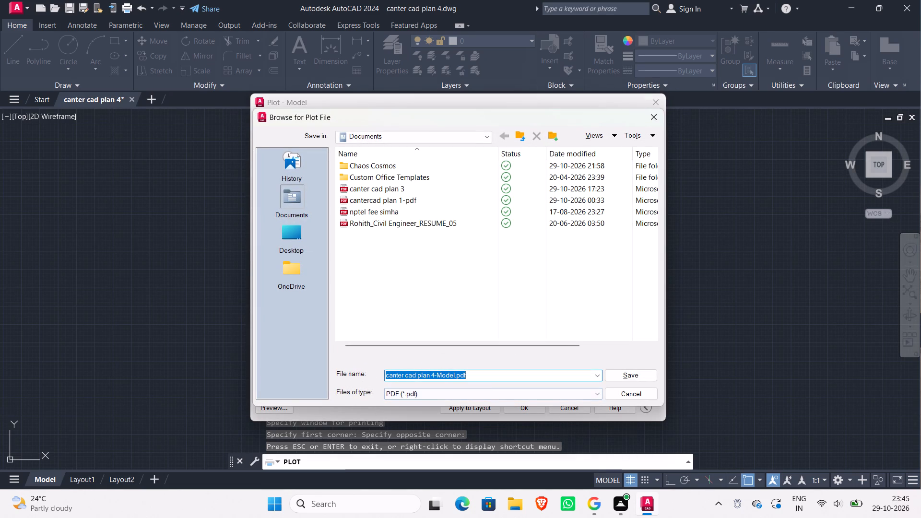
click(452, 373)
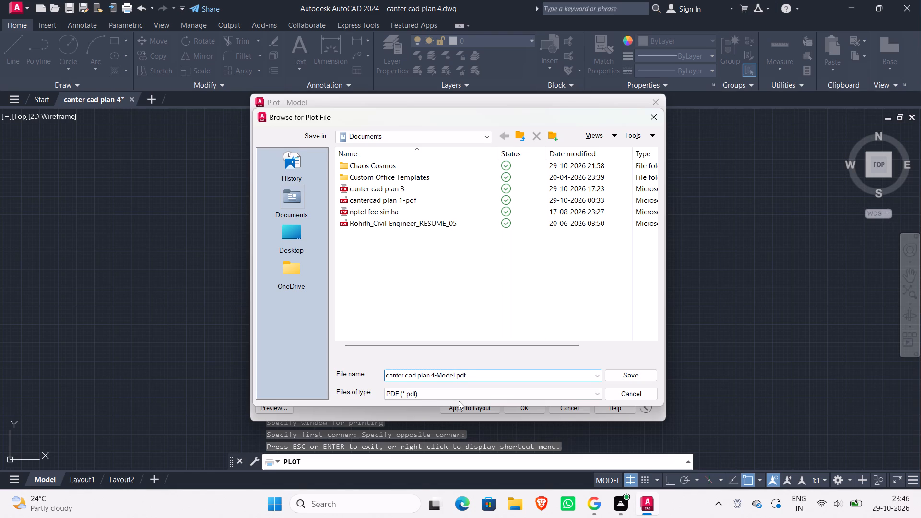
key(BackSpace)
key(BackSpace)
key(BackSpace)
key(BackSpace)
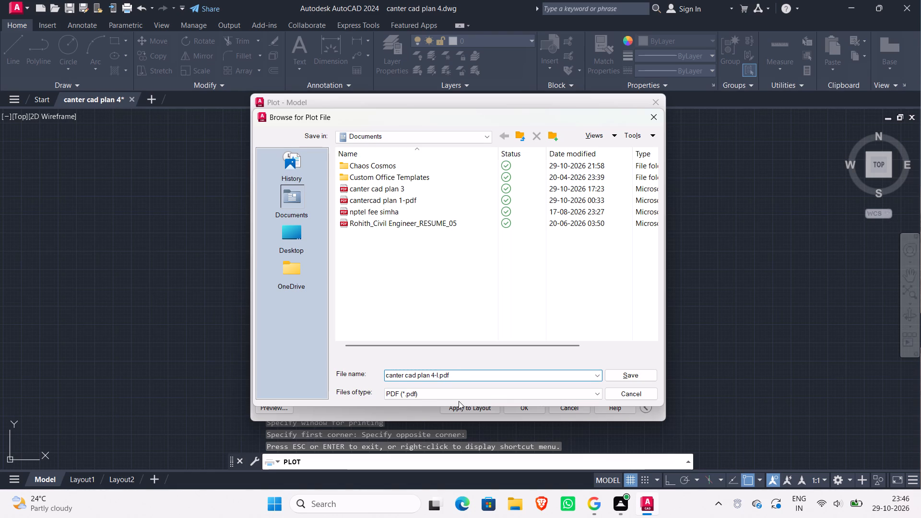
key(BackSpace)
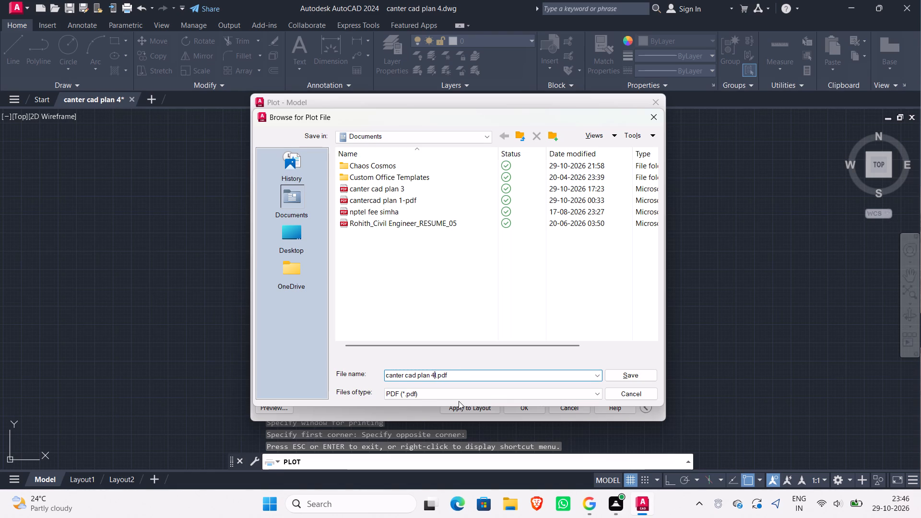
click(435, 374)
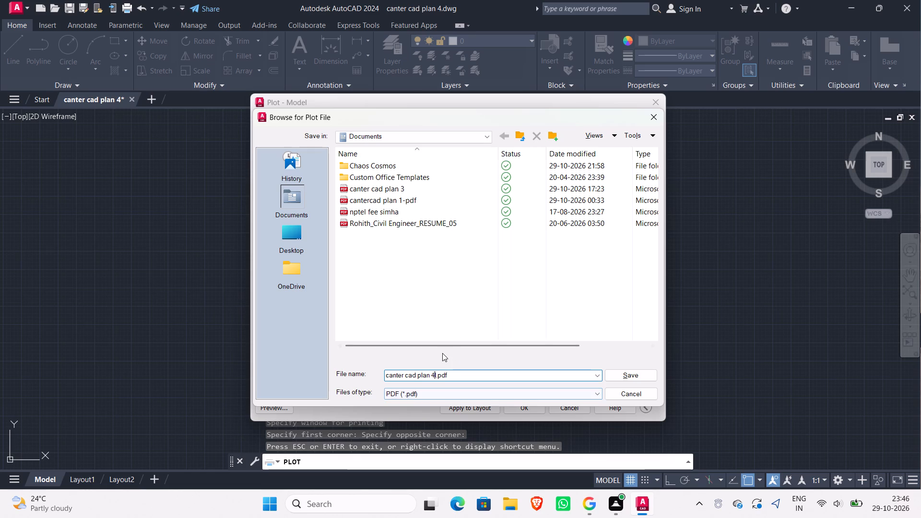
scroll(441, 356, up, 2)
click(436, 378)
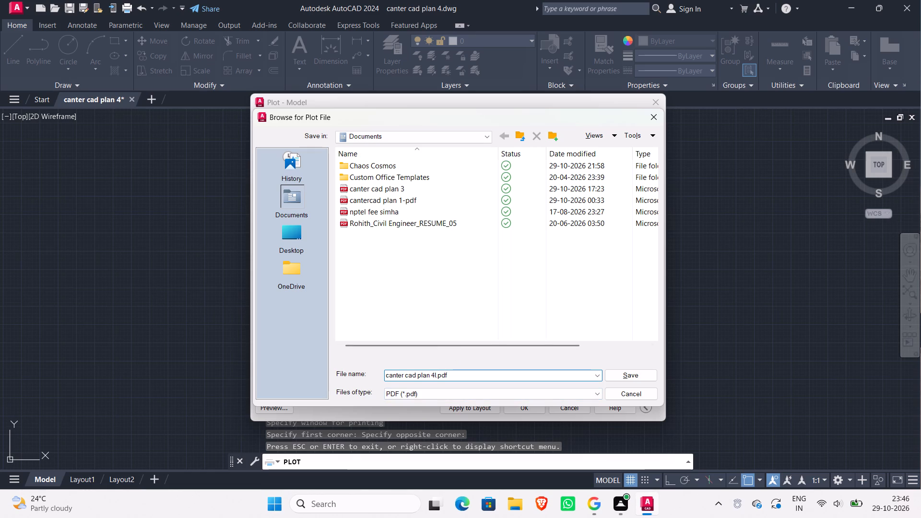
key(BackSpace)
click(621, 375)
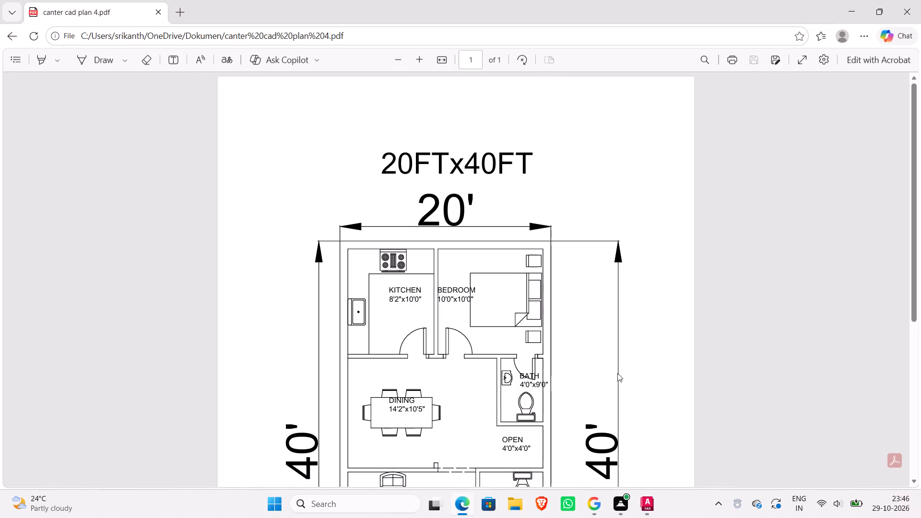
click(161, 9)
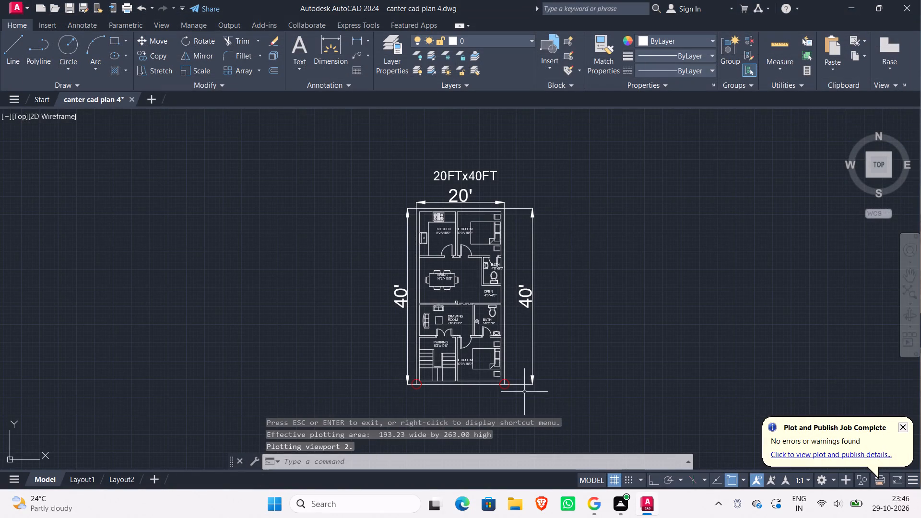
click(900, 426)
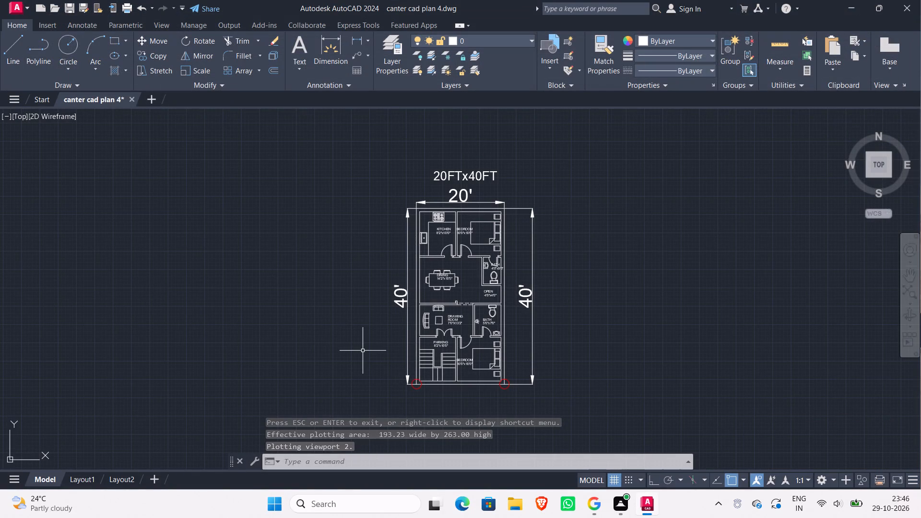